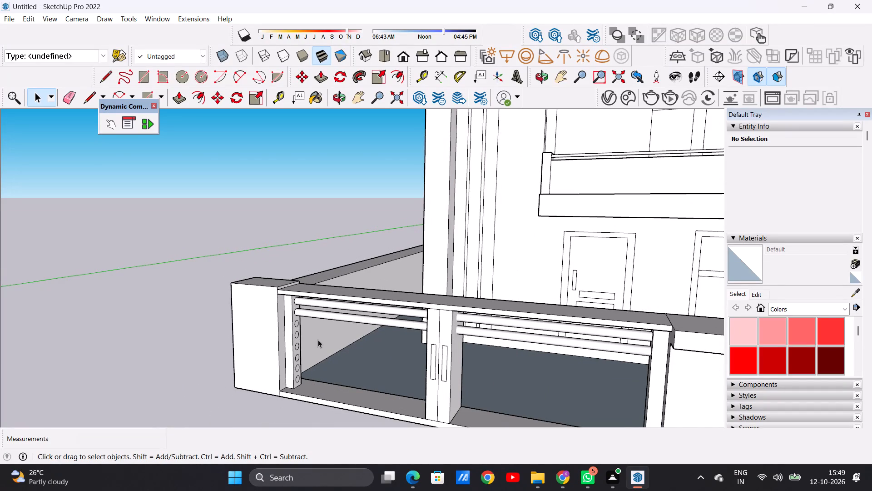
Push/Pull the third circle from the top on the gate's end post about 19' 1" to the opposite end post.
scroll(318, 341, up, 9)
key(p)
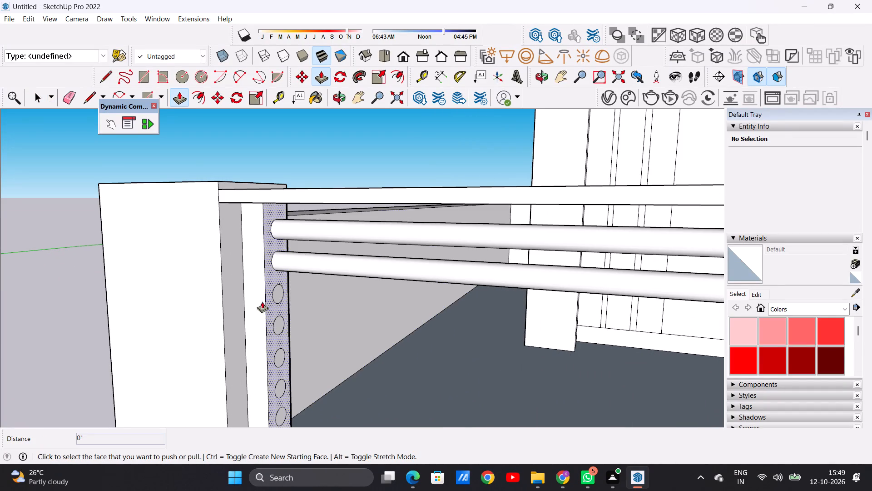
scroll(279, 289, up, 8)
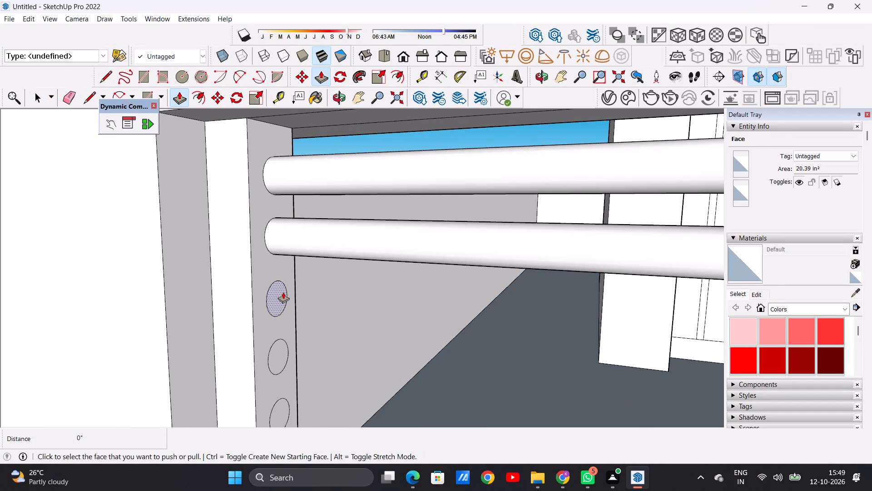
click(283, 292)
scroll(397, 326, down, 19)
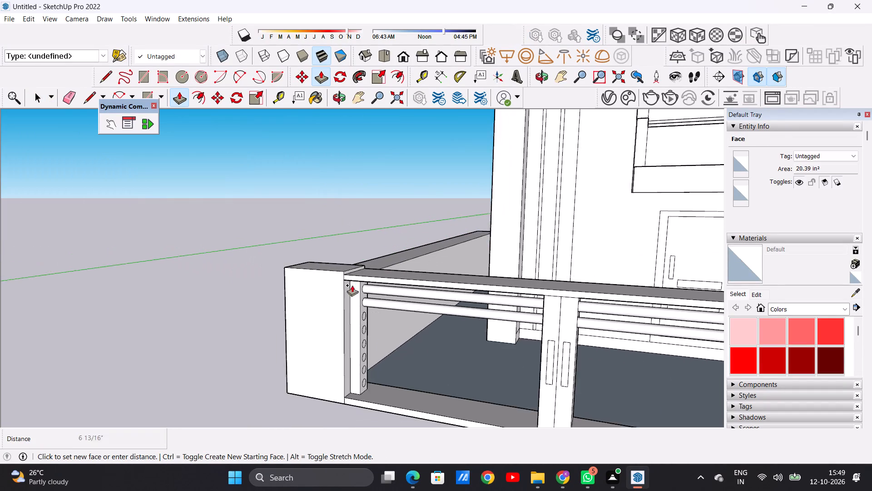
scroll(352, 285, down, 2)
middle_drag(607, 331, 659, 314)
scroll(601, 309, up, 2)
scroll(601, 309, down, 2)
scroll(601, 309, up, 3)
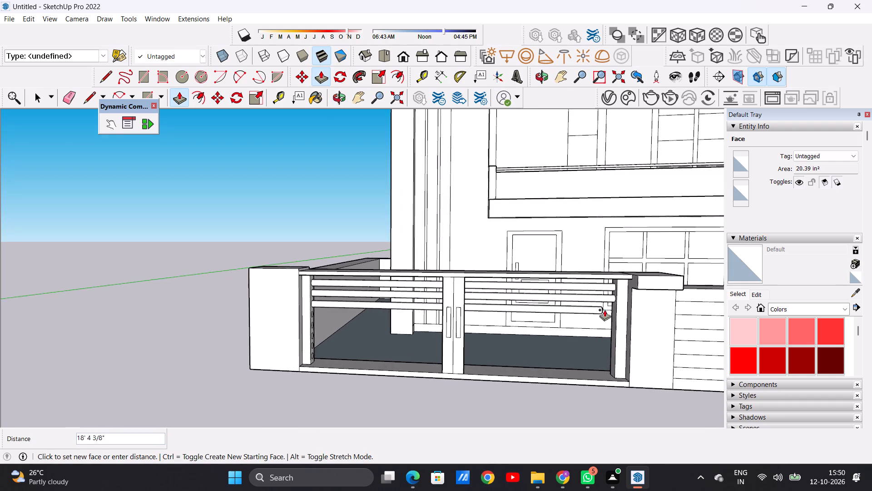
scroll(604, 310, up, 11)
scroll(623, 276, up, 3)
click(616, 261)
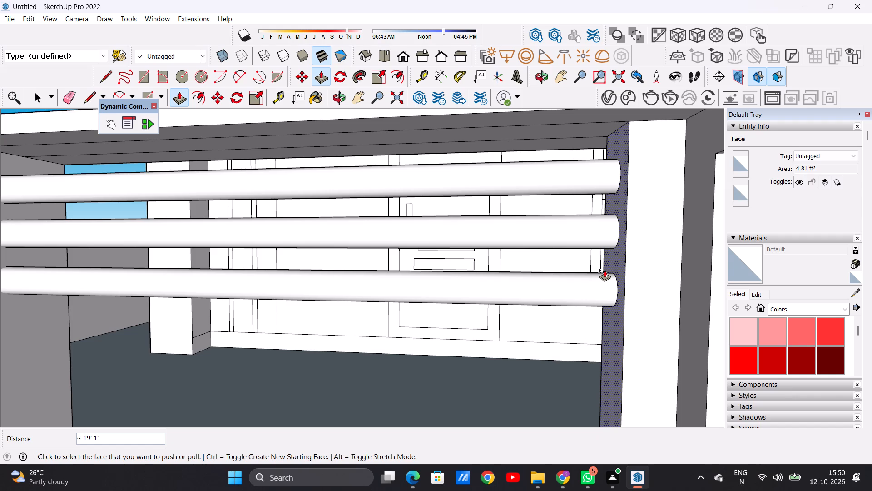
Extrude the fourth circle from the top on the gate post about 19' 1" across both gate leaves to the far post.
scroll(565, 266, down, 6)
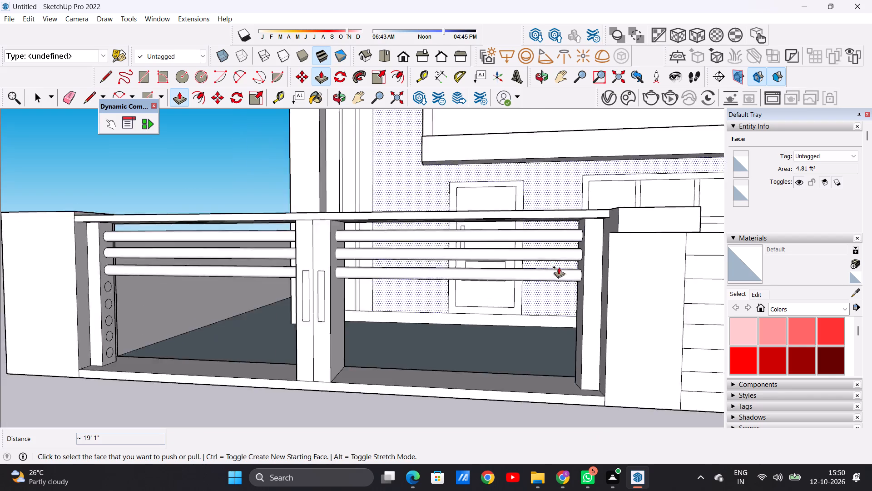
scroll(559, 267, down, 8)
middle_drag(532, 278, 453, 288)
scroll(476, 280, down, 5)
scroll(363, 261, up, 7)
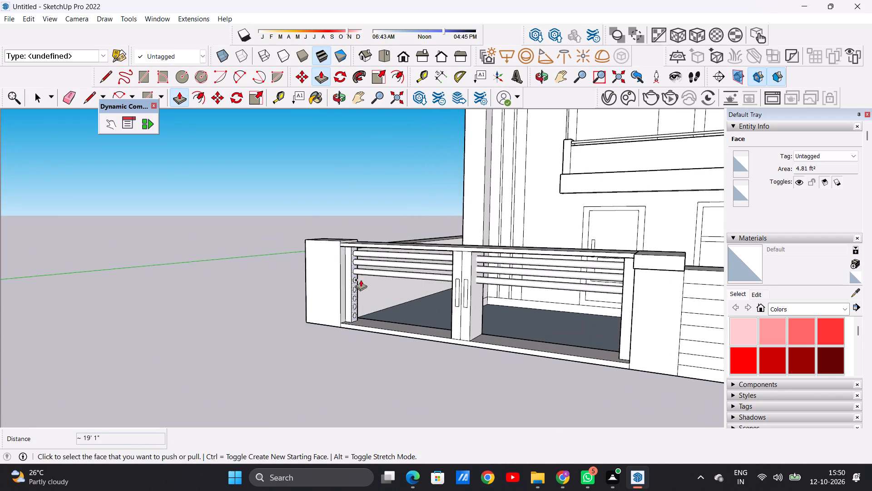
scroll(361, 280, up, 14)
scroll(354, 281, down, 1)
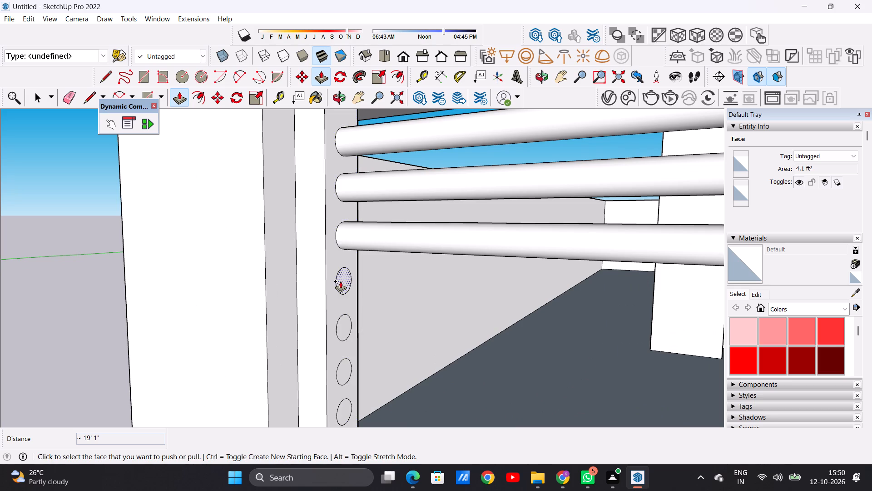
click(340, 281)
scroll(434, 305, down, 10)
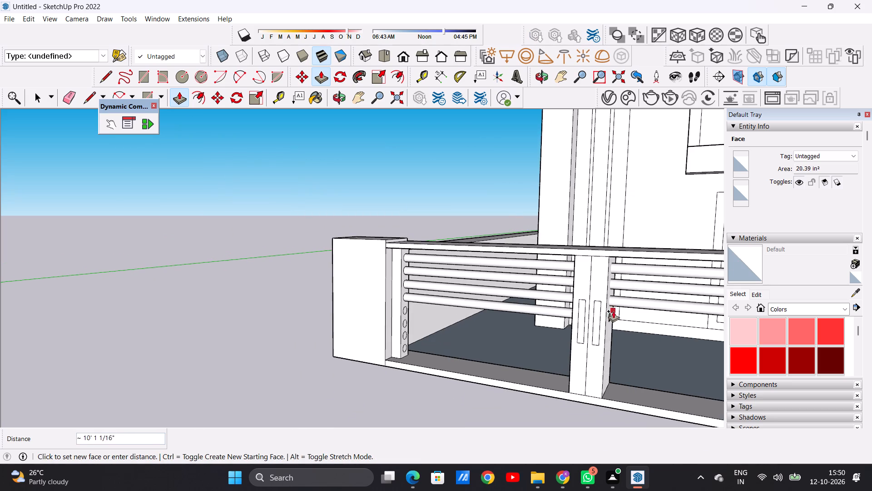
scroll(542, 313, down, 9)
middle_drag(582, 323, 625, 319)
scroll(629, 314, up, 3)
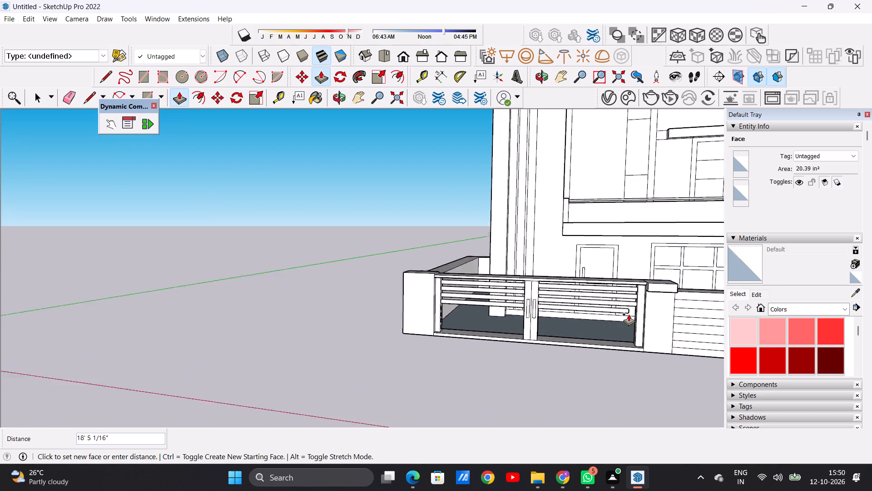
scroll(629, 314, up, 15)
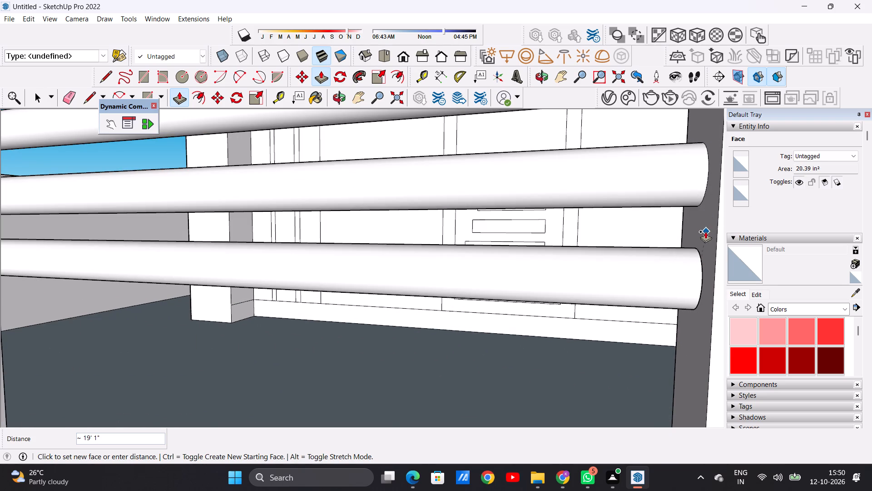
click(704, 230)
key(space)
Extrude the fifth circle from the top into a horizontal gate bar about 19' 1" long, ending at the far post.
scroll(382, 316, down, 3)
scroll(381, 317, up, 1)
scroll(381, 317, down, 6)
scroll(382, 322, up, 1)
scroll(382, 322, down, 2)
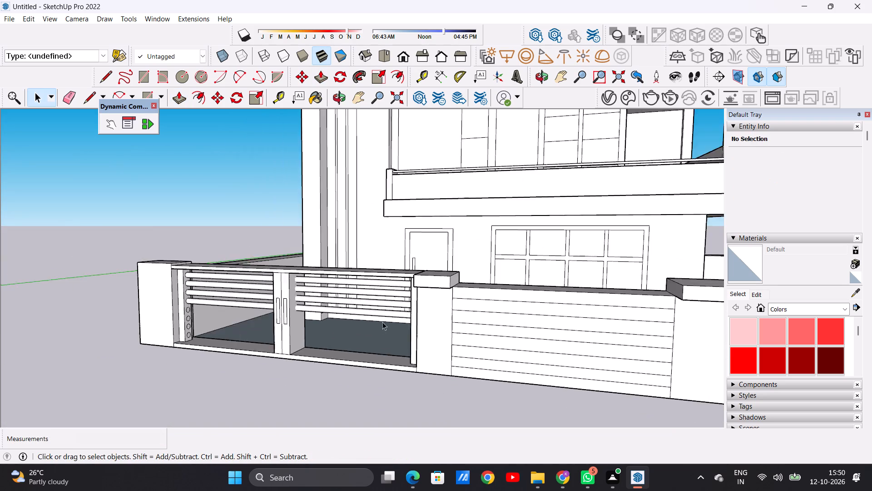
scroll(382, 322, down, 5)
scroll(239, 309, up, 6)
scroll(276, 302, up, 10)
scroll(280, 316, down, 1)
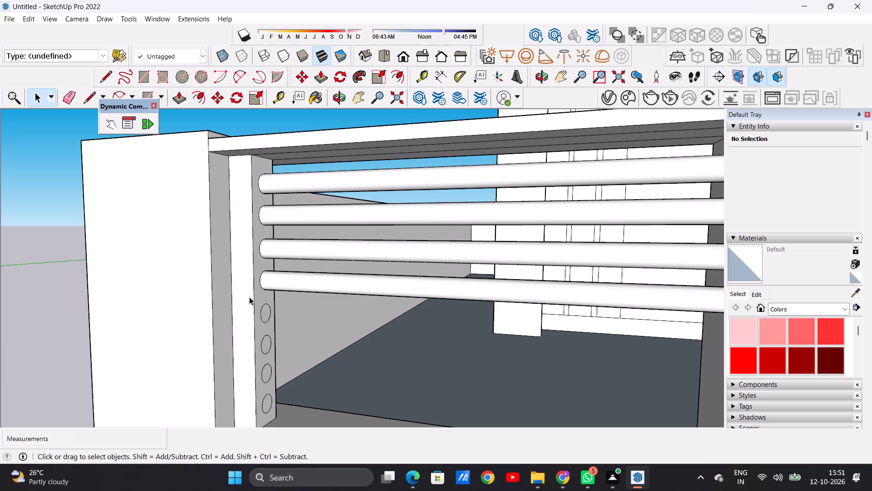
scroll(208, 281, down, 5)
scroll(270, 296, up, 7)
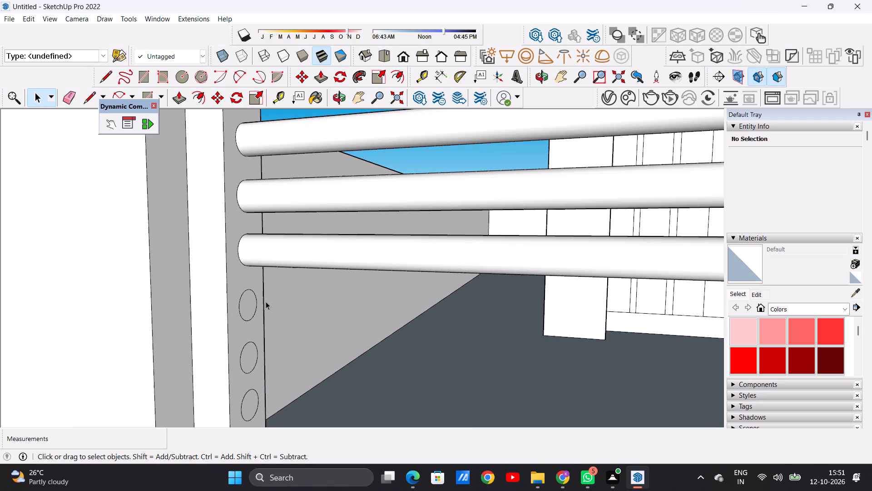
key(p)
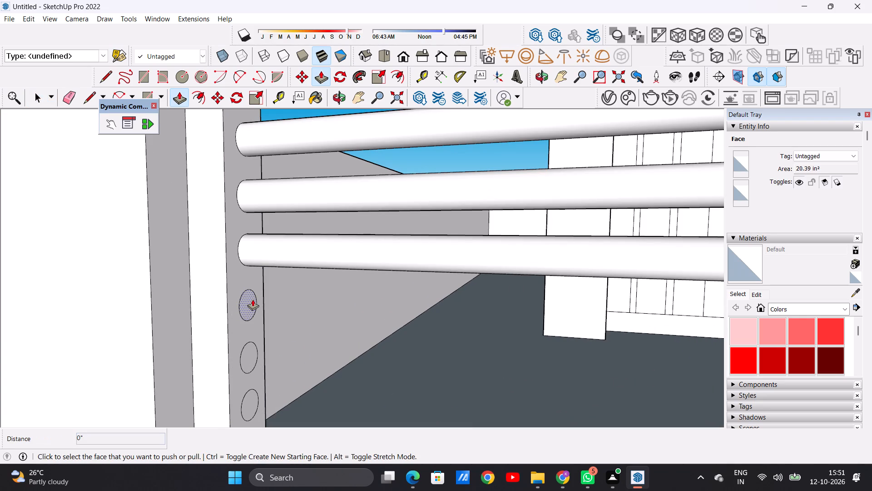
click(253, 299)
scroll(303, 306, down, 6)
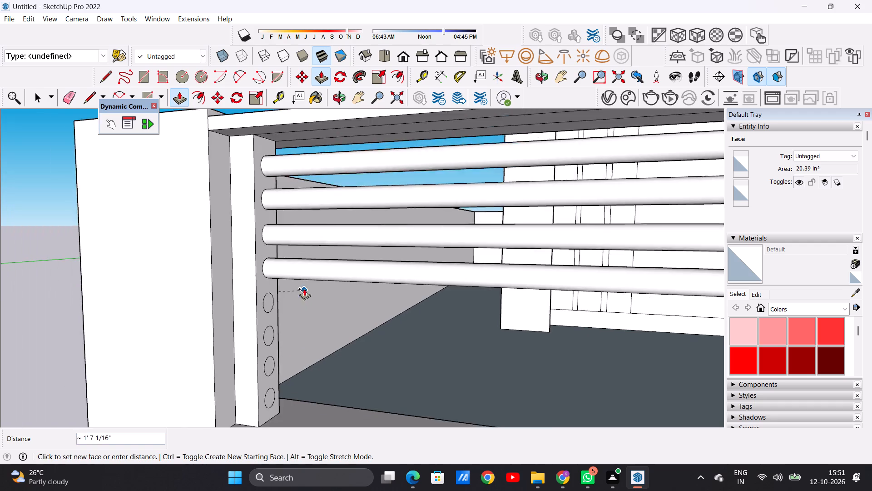
scroll(304, 289, down, 5)
scroll(431, 330, down, 10)
scroll(537, 328, up, 5)
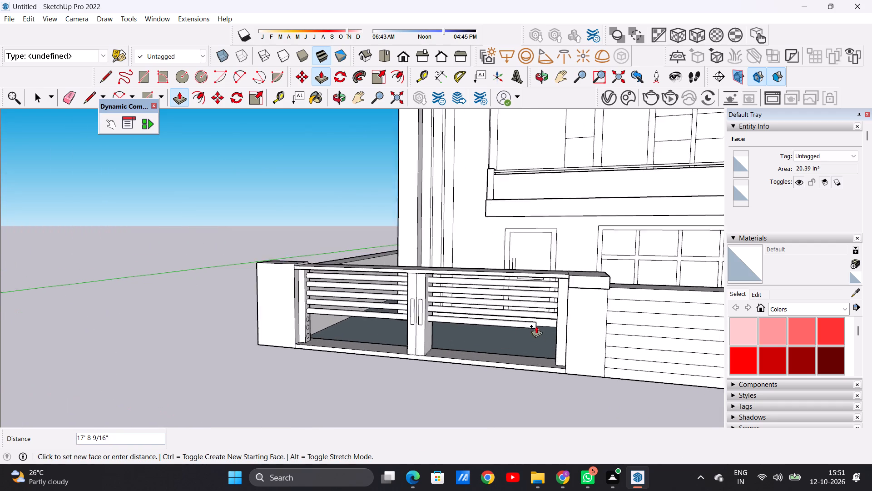
scroll(538, 326, up, 6)
middle_drag(545, 327, 589, 317)
scroll(577, 307, up, 10)
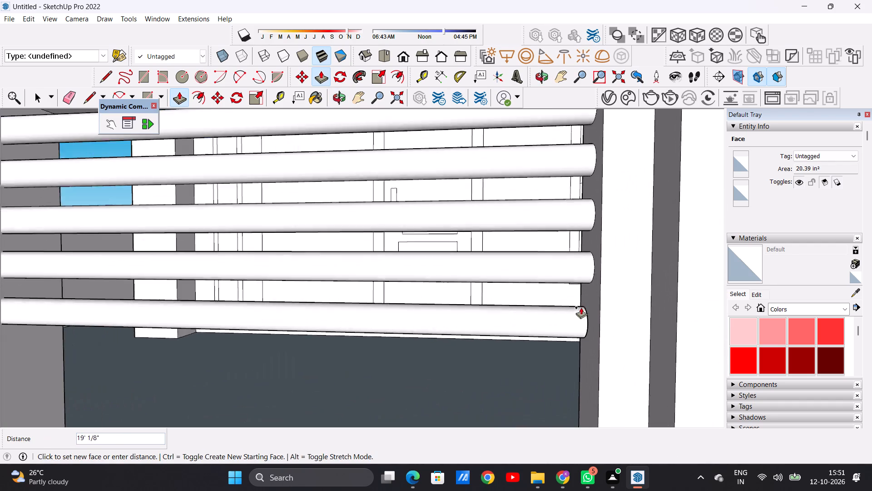
scroll(581, 307, up, 1)
click(595, 291)
Extrude the sixth circle from the top on the gate post about 19' 1" to the opposite post's inner face.
scroll(480, 321, down, 11)
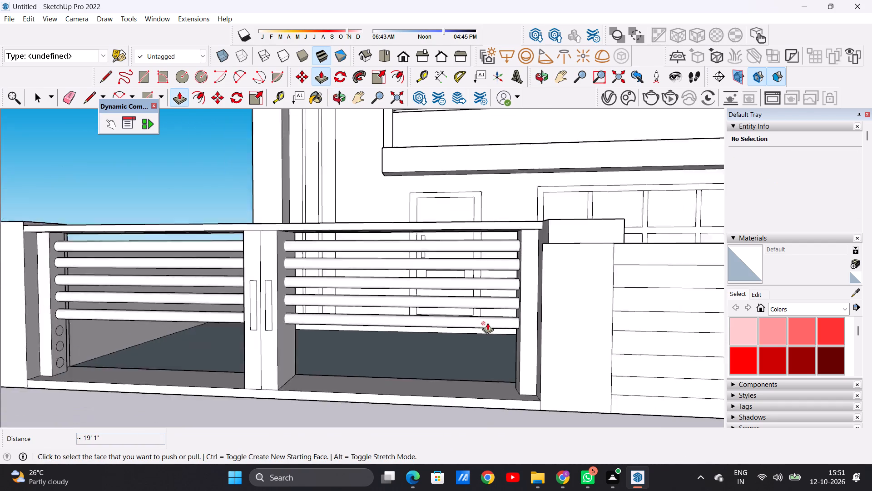
scroll(487, 323, down, 8)
middle_drag(289, 315, 229, 335)
scroll(248, 321, up, 5)
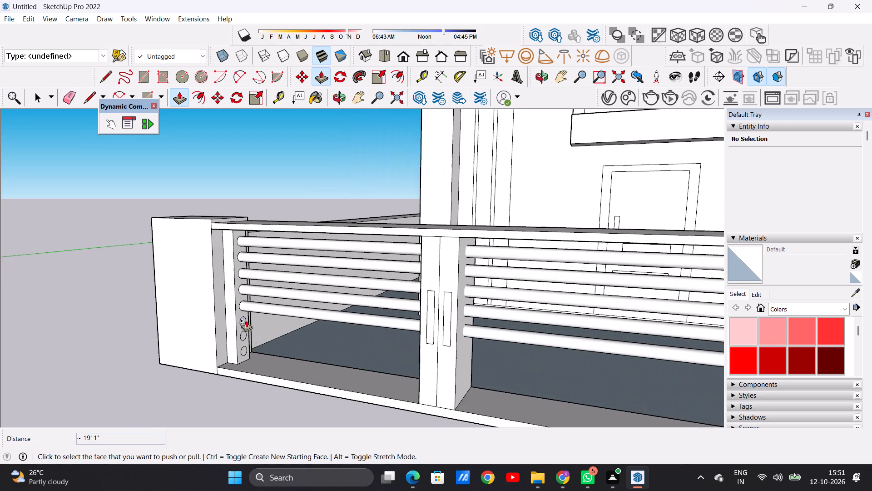
scroll(246, 321, up, 20)
click(249, 327)
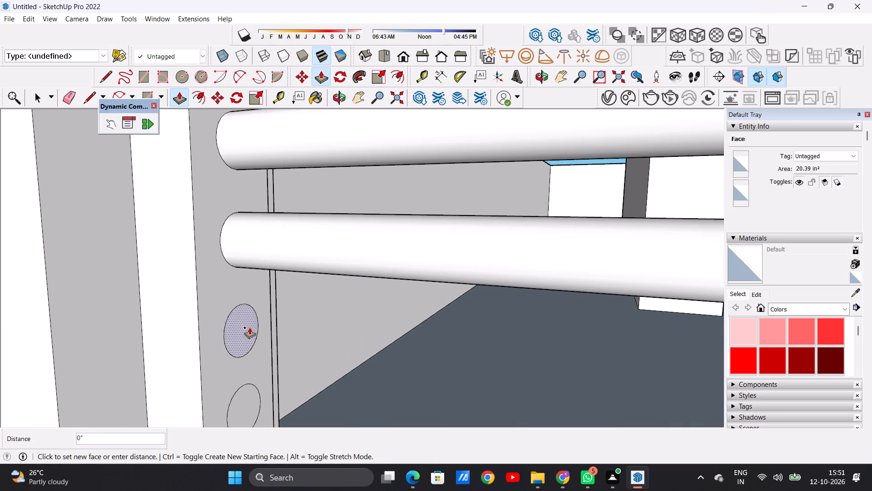
scroll(387, 345, down, 16)
scroll(494, 331, down, 6)
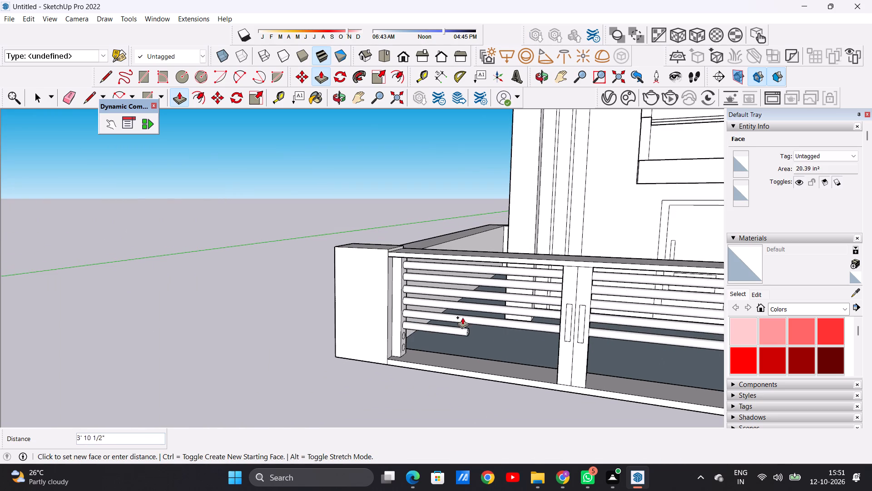
scroll(554, 344, down, 5)
middle_drag(717, 334, 731, 313)
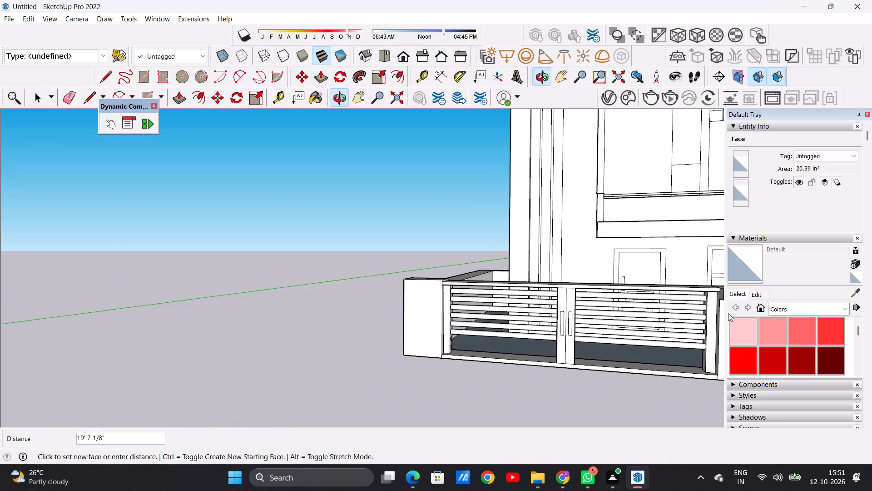
scroll(646, 325, down, 4)
middle_drag(642, 341, 698, 336)
scroll(663, 335, up, 13)
scroll(639, 320, down, 1)
scroll(639, 320, up, 2)
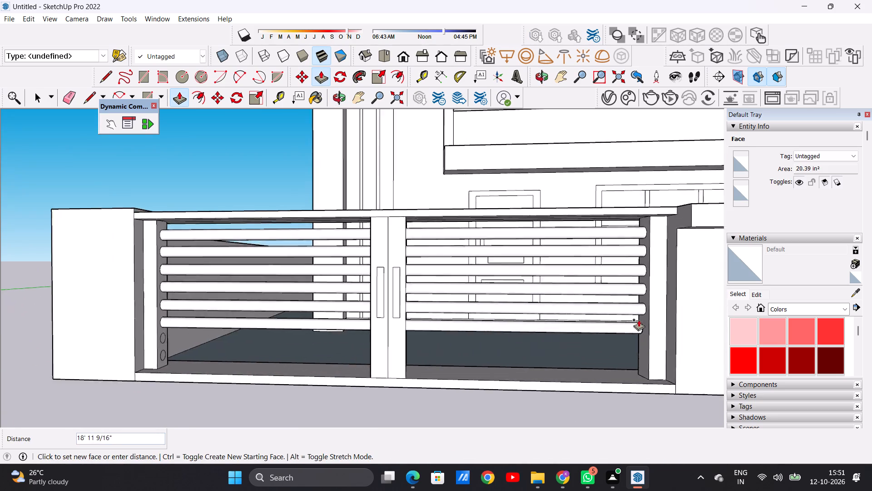
scroll(639, 320, up, 7)
click(647, 309)
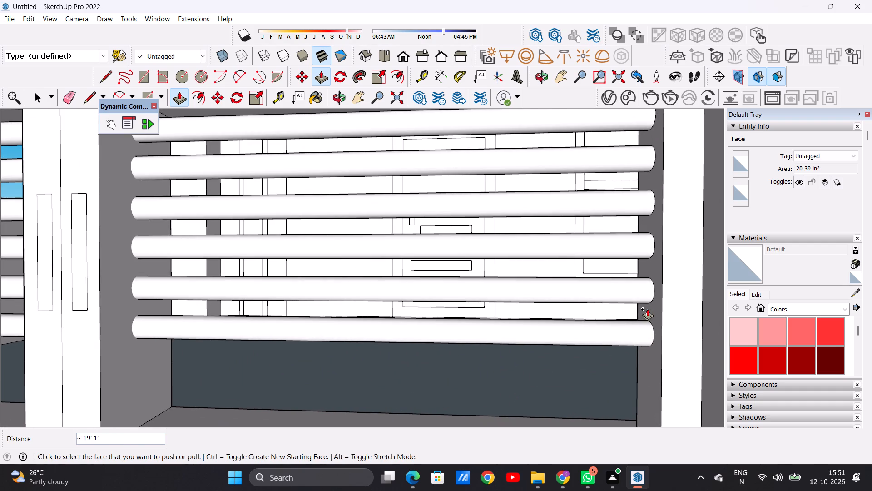
Extrude the seventh circle, second from the bottom of the gate post, about 19' 1" to the opposite end post.
scroll(527, 323, down, 10)
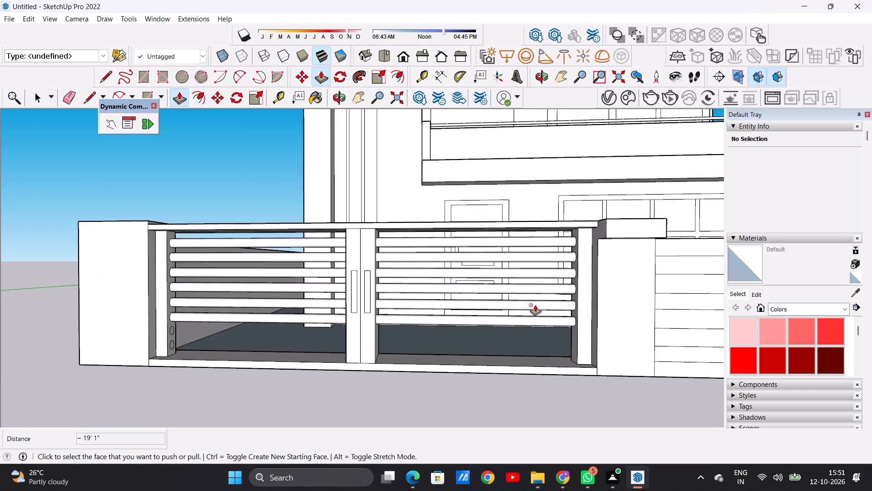
scroll(535, 305, down, 10)
middle_drag(405, 326, 241, 337)
key(space)
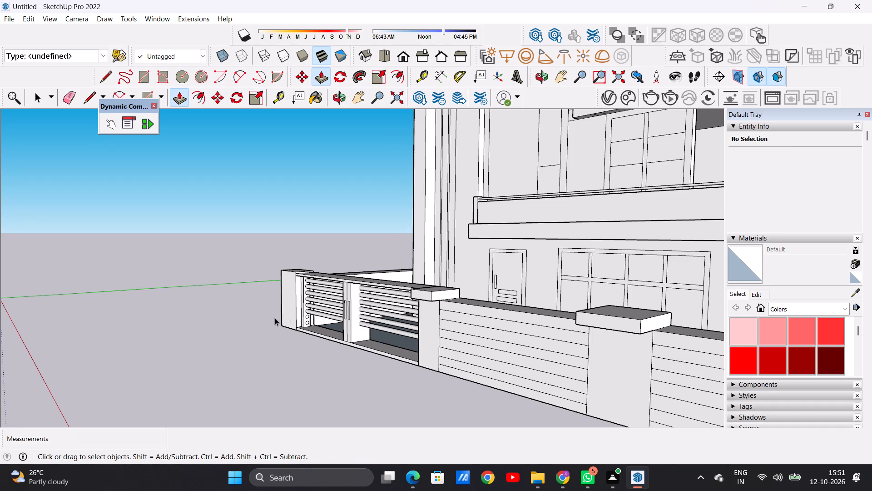
scroll(314, 313, up, 13)
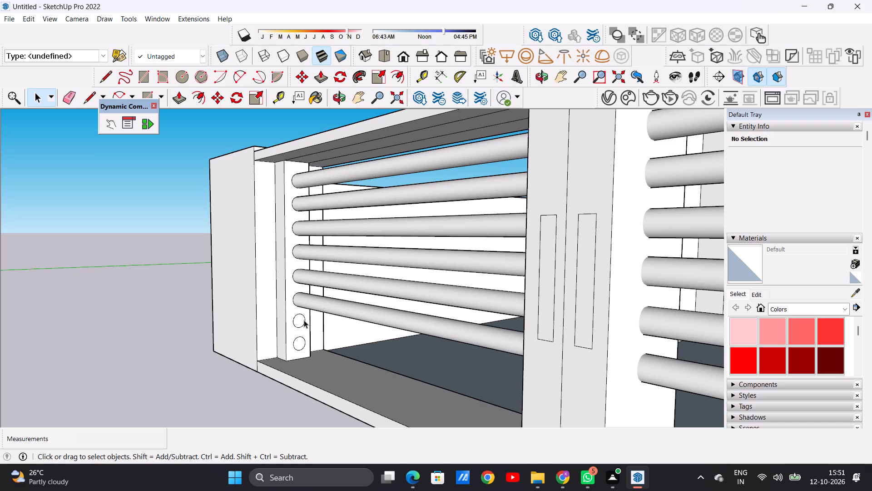
scroll(275, 325, down, 3)
scroll(287, 321, up, 7)
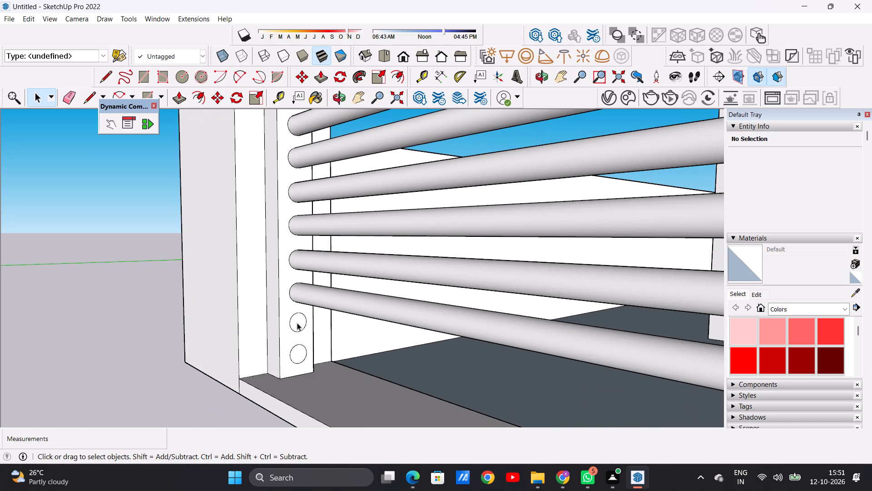
key(p)
scroll(297, 323, up, 5)
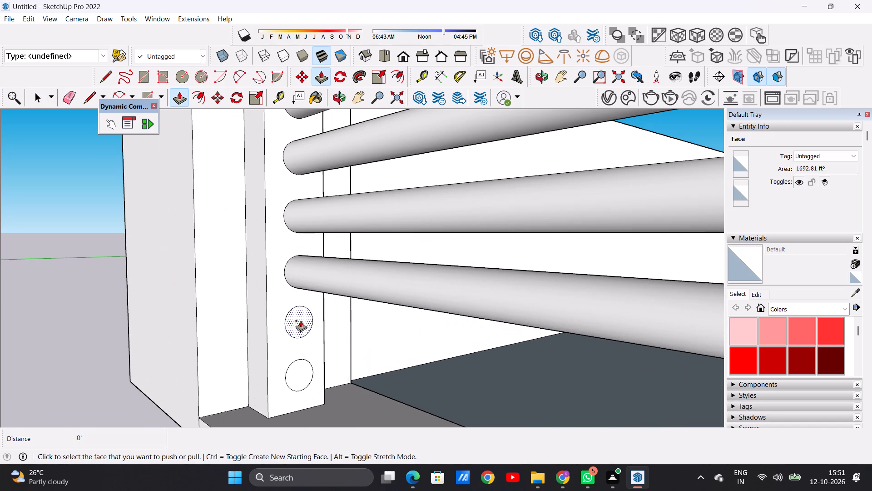
click(301, 321)
scroll(384, 376, down, 14)
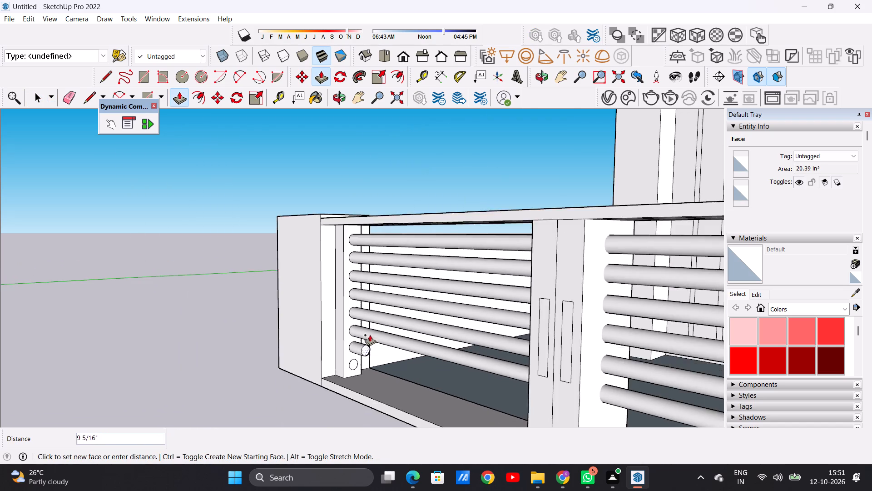
scroll(370, 335, down, 2)
middle_drag(510, 386, 586, 375)
scroll(556, 377, down, 4)
scroll(605, 380, up, 6)
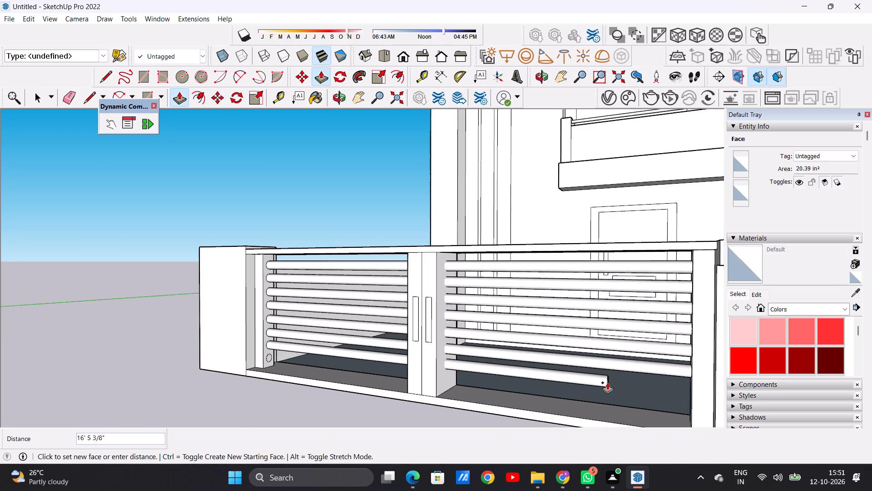
middle_drag(614, 384, 702, 371)
scroll(665, 366, down, 1)
scroll(664, 366, up, 9)
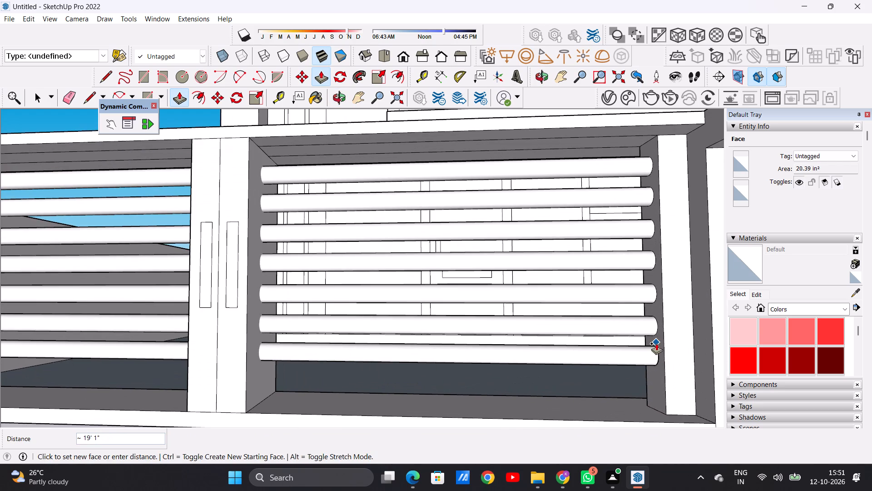
click(656, 343)
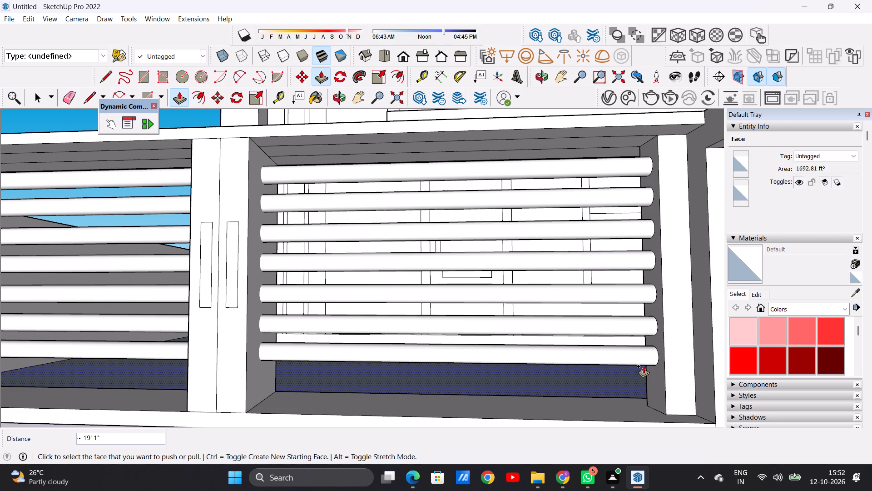
scroll(537, 349, down, 14)
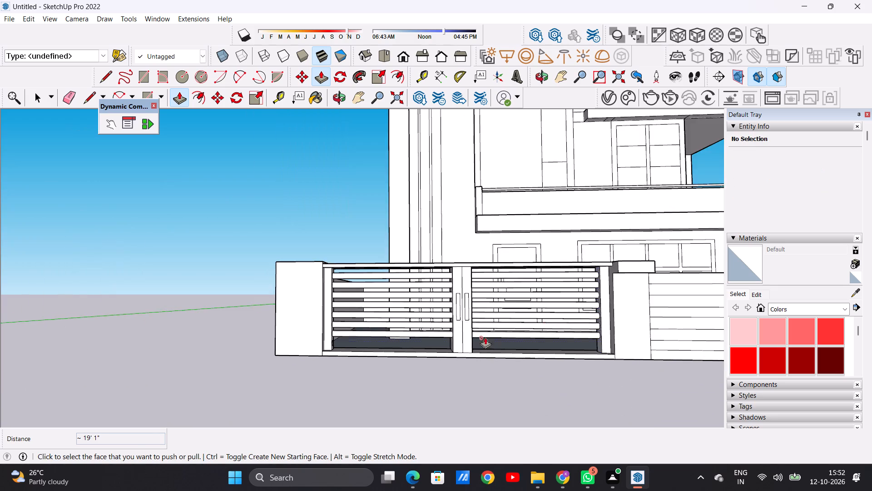
Extrude the eighth, lowest circle on the gate post about 19' 1" across both leaves to the opposite end post.
middle_drag(466, 338, 340, 337)
scroll(284, 347, up, 20)
scroll(284, 347, up, 1)
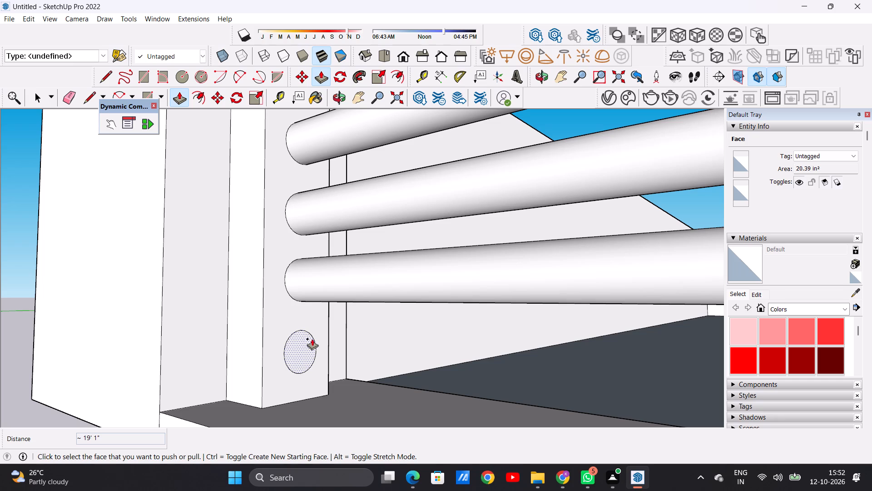
click(302, 344)
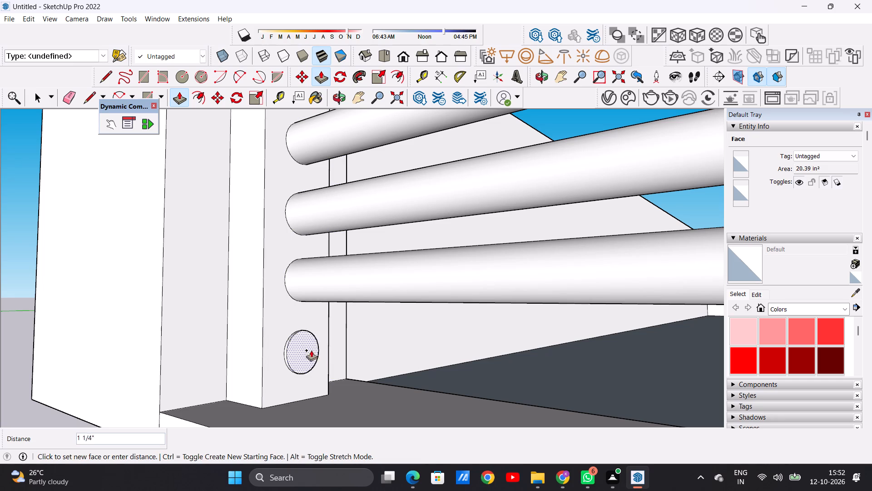
scroll(366, 409, down, 11)
scroll(348, 378, up, 1)
scroll(348, 376, down, 7)
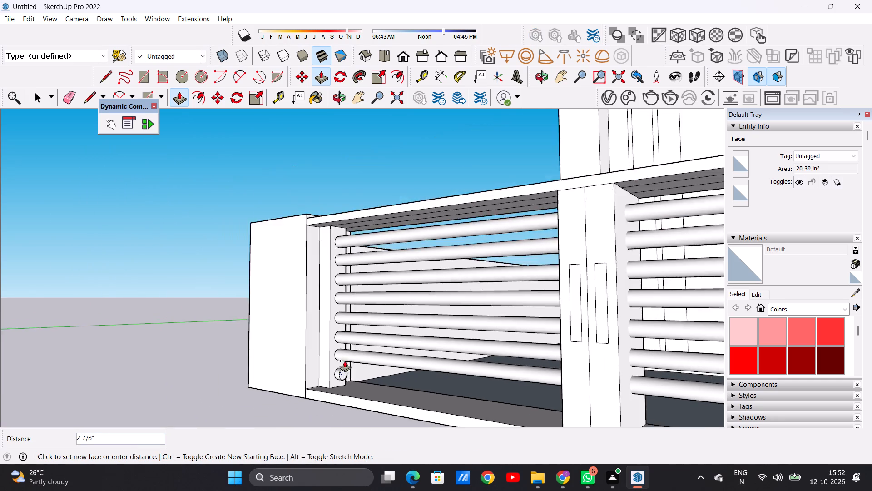
scroll(345, 361, down, 1)
middle_drag(569, 409, 657, 391)
scroll(554, 381, down, 11)
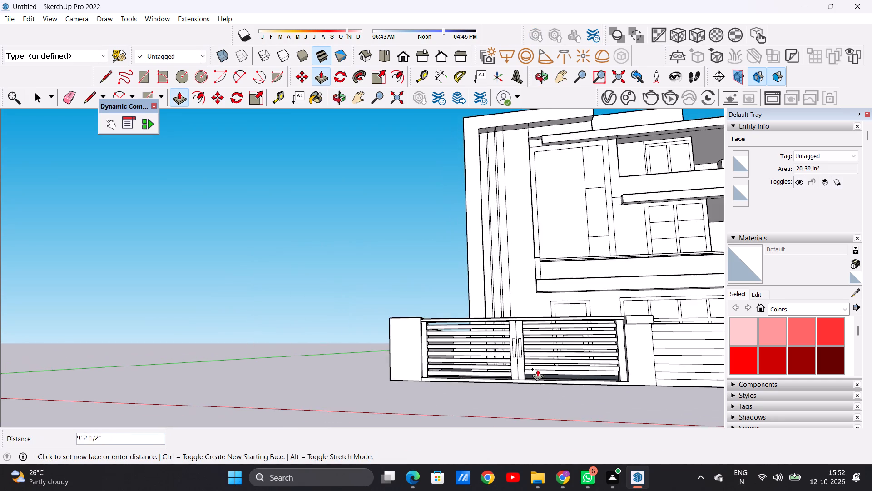
scroll(624, 372, up, 20)
scroll(624, 372, up, 6)
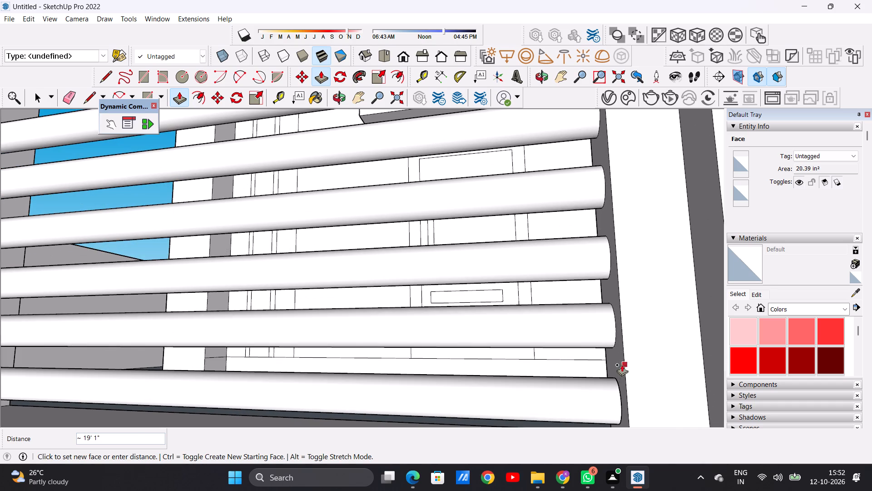
click(610, 365)
key(space)
Examine the whole house and compound wall with the gate bars in place, from the front and from above.
scroll(442, 396, down, 16)
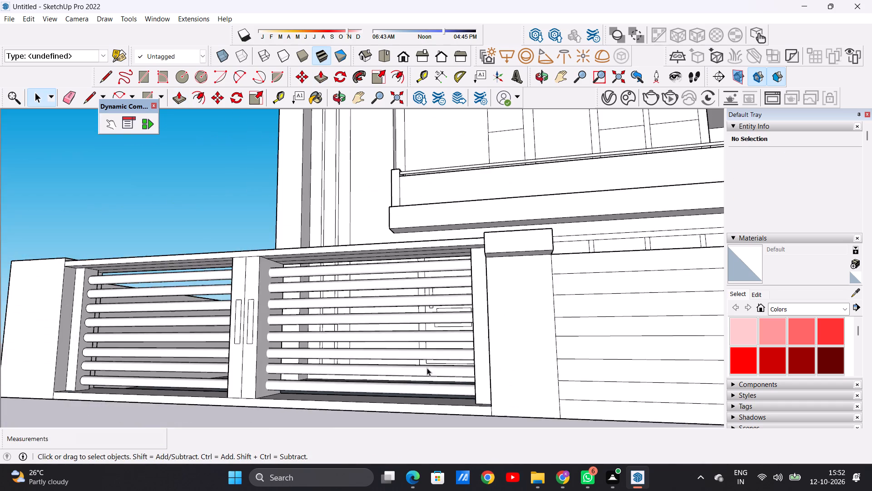
middle_drag(438, 341, 462, 413)
scroll(423, 381, down, 9)
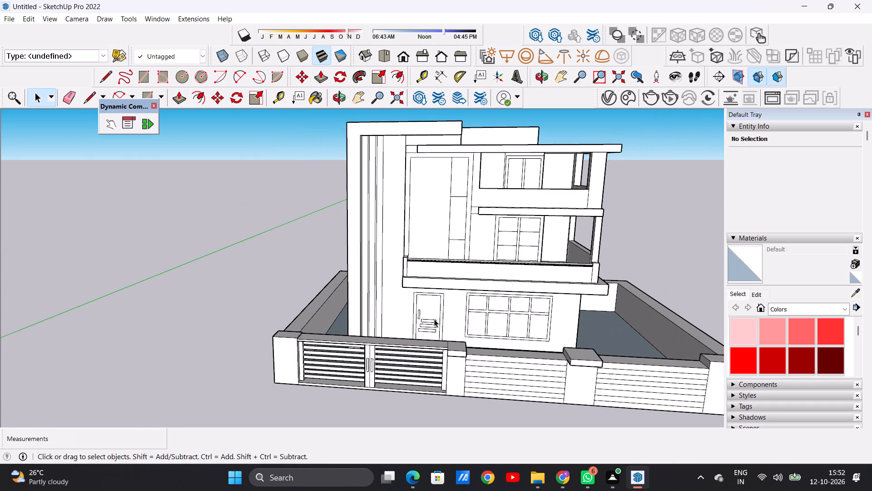
scroll(412, 383, down, 3)
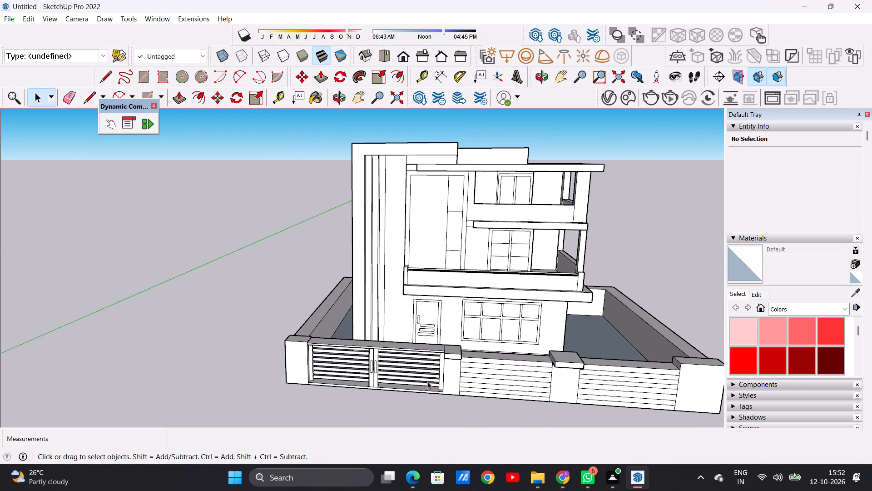
scroll(434, 376, up, 6)
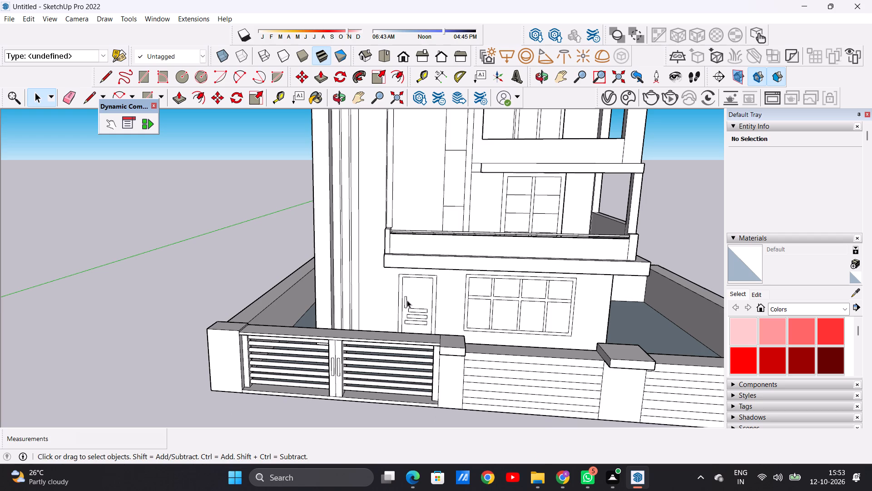
scroll(407, 305, down, 10)
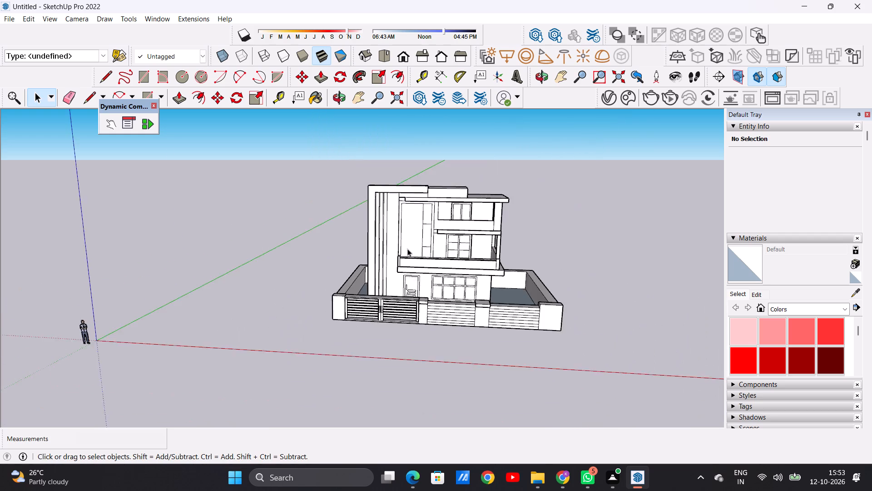
scroll(407, 249, down, 3)
scroll(394, 303, up, 12)
middle_drag(409, 289, 416, 291)
scroll(359, 313, down, 13)
scroll(384, 276, up, 5)
middle_drag(385, 279, 379, 318)
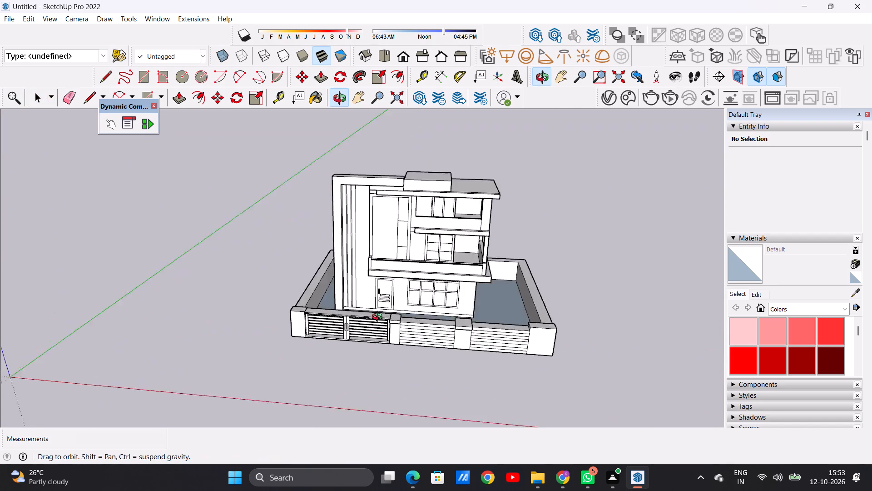
middle_drag(379, 318, 381, 381)
scroll(382, 335, down, 5)
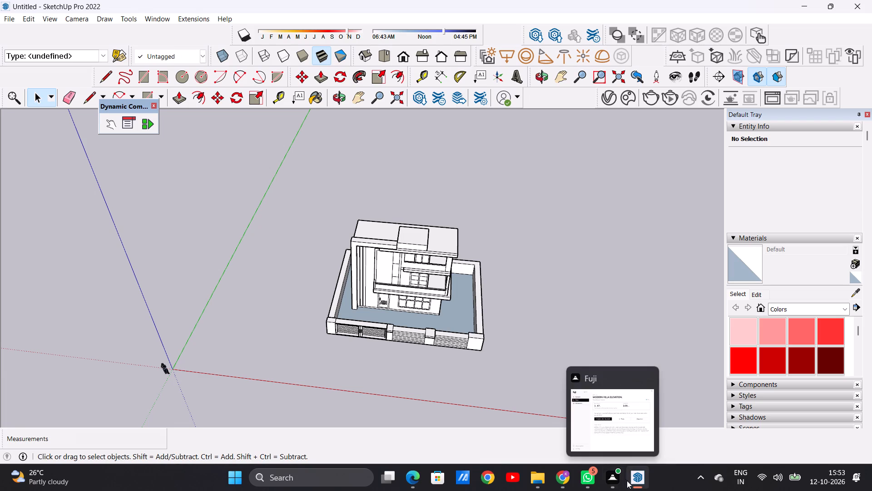
click(592, 414)
scroll(420, 302, up, 5)
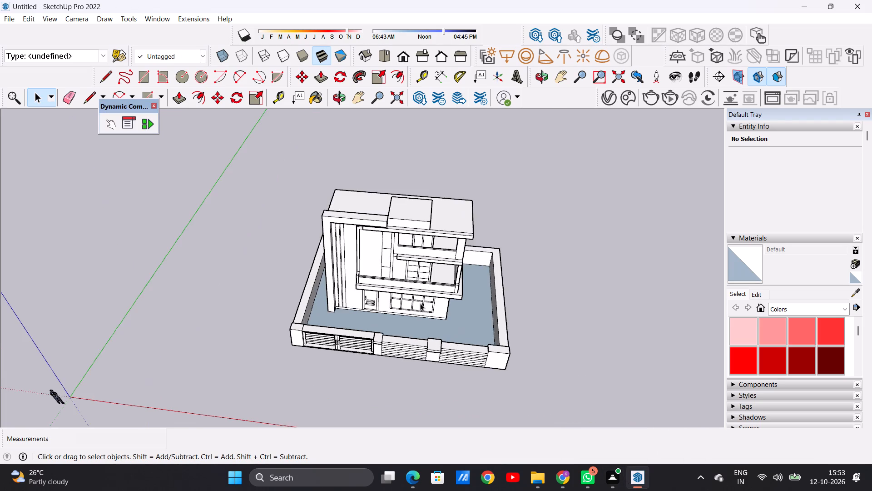
middle_drag(422, 361, 418, 291)
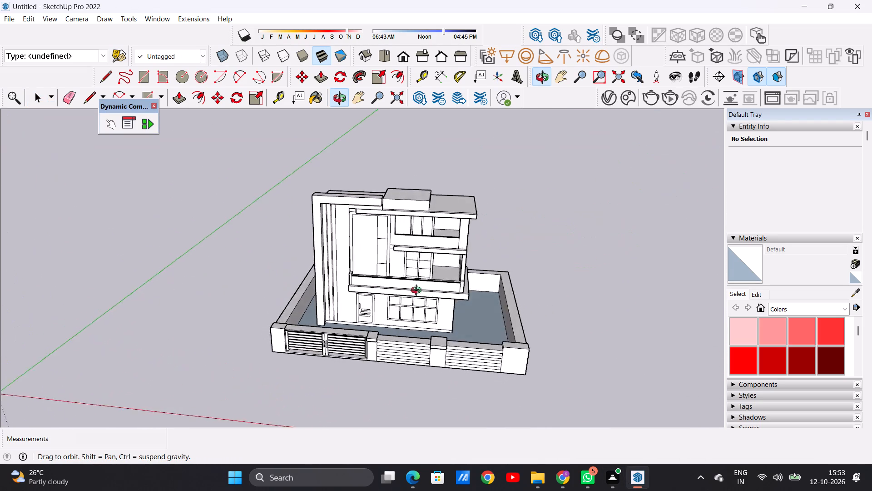
middle_drag(418, 291, 412, 260)
scroll(352, 292, down, 7)
scroll(337, 321, up, 5)
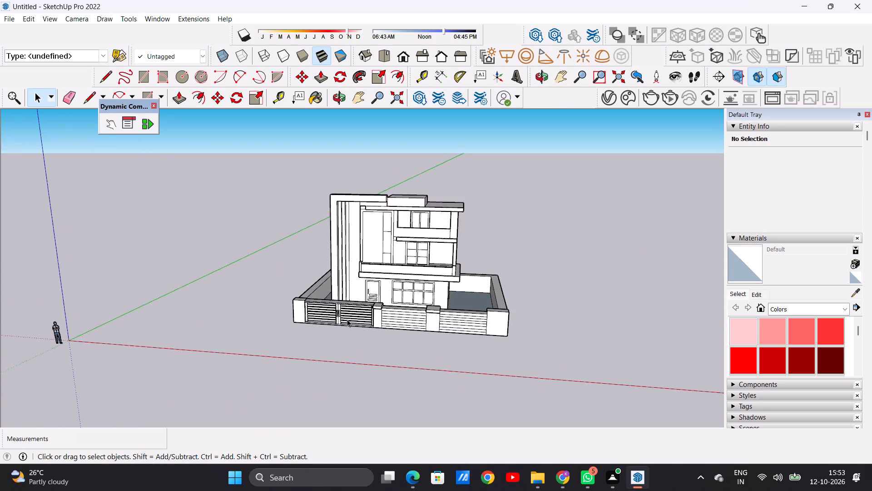
Examine the front compound gate up close, checking the round bars, centre posts and handles on both leaves.
scroll(347, 319, up, 1)
middle_drag(355, 288, 381, 267)
scroll(328, 313, up, 7)
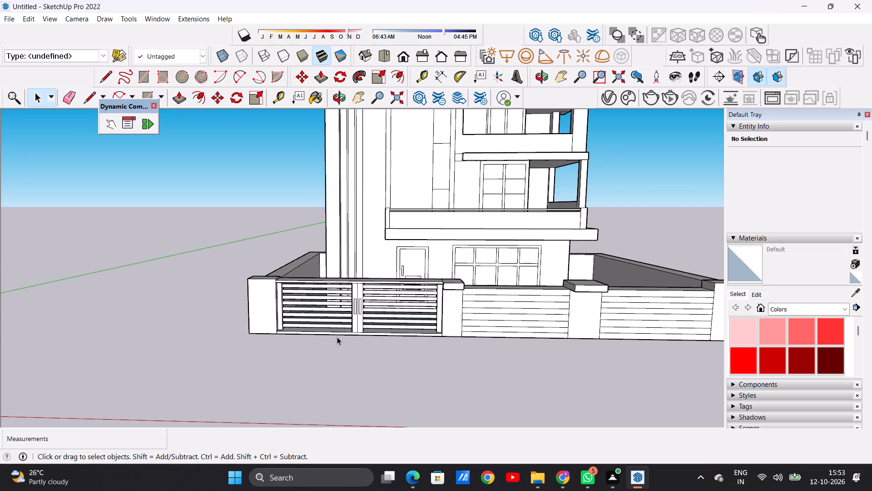
scroll(366, 315, up, 5)
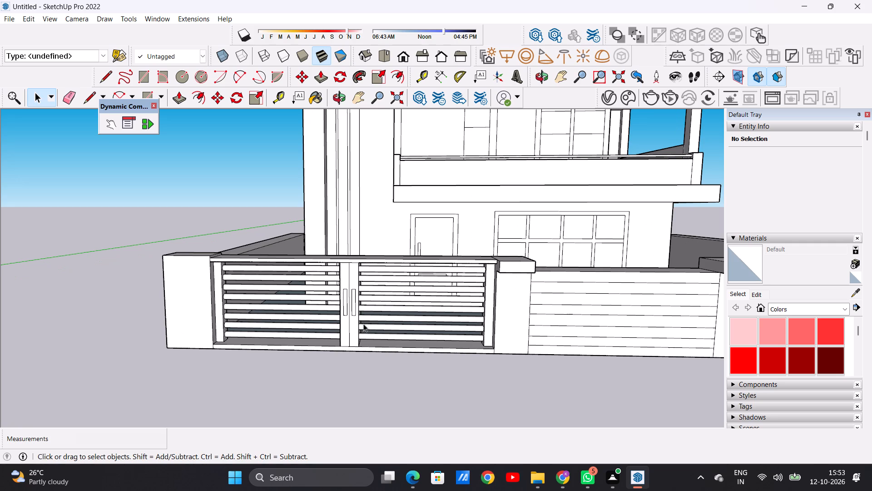
scroll(300, 296, down, 5)
scroll(370, 281, up, 4)
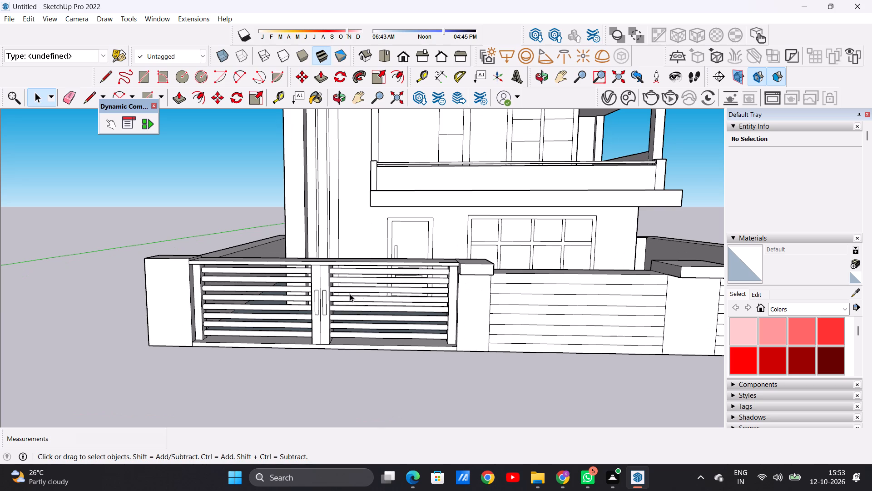
scroll(299, 304, down, 4)
scroll(319, 302, up, 6)
middle_drag(309, 316, 309, 295)
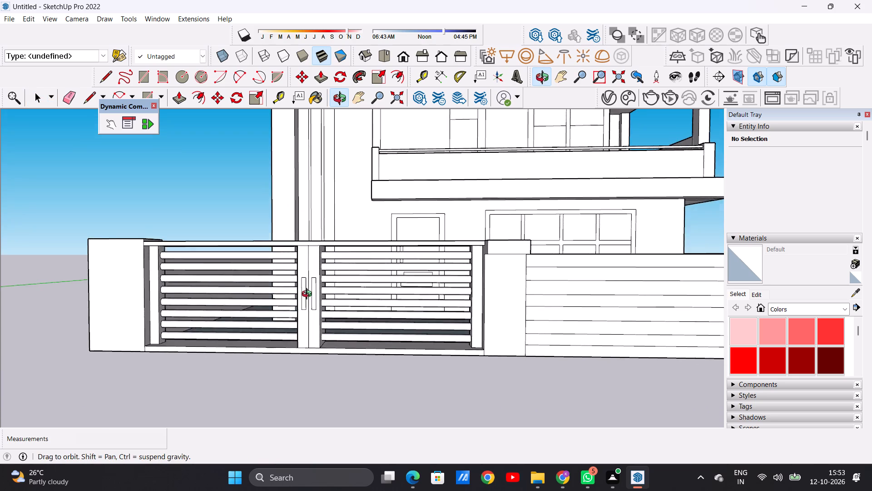
middle_drag(309, 295, 324, 310)
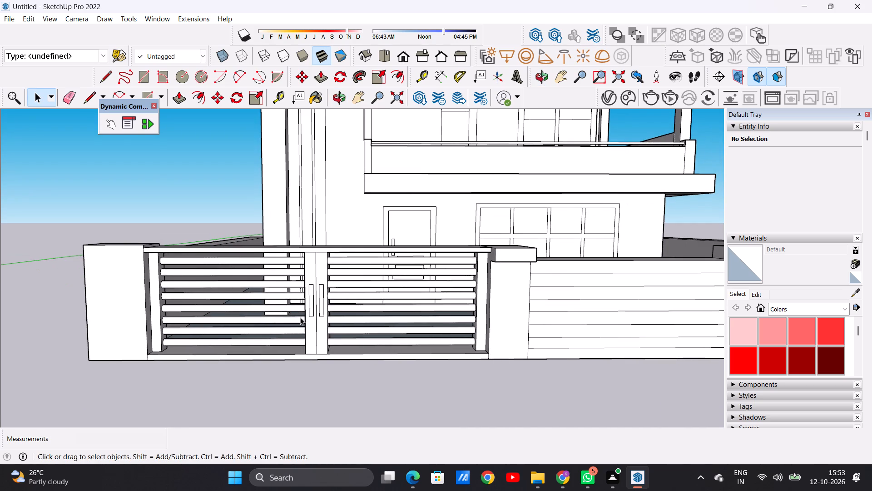
scroll(300, 318, down, 8)
scroll(303, 305, up, 12)
scroll(298, 334, down, 13)
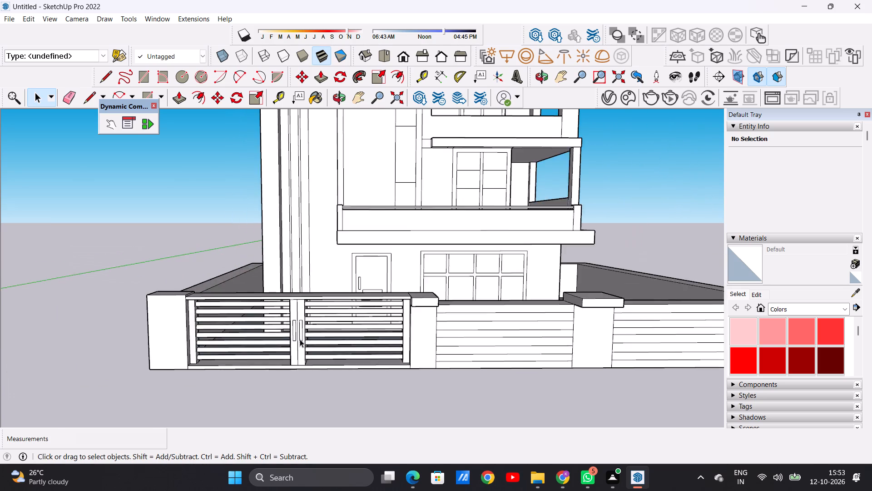
Examine the courtyard, entrance door, balconies and compound wall from above, the side and the front.
scroll(300, 339, down, 2)
middle_drag(362, 294, 371, 351)
middle_drag(353, 316, 327, 379)
scroll(327, 380, up, 1)
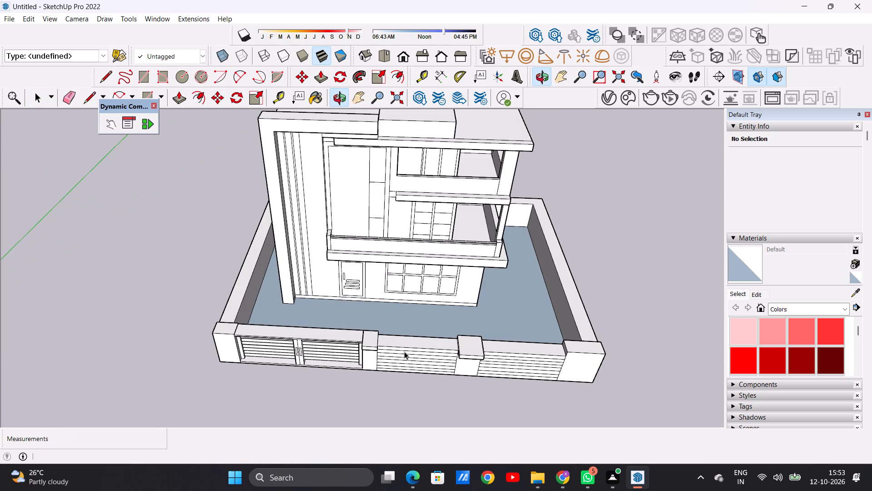
scroll(296, 292, up, 5)
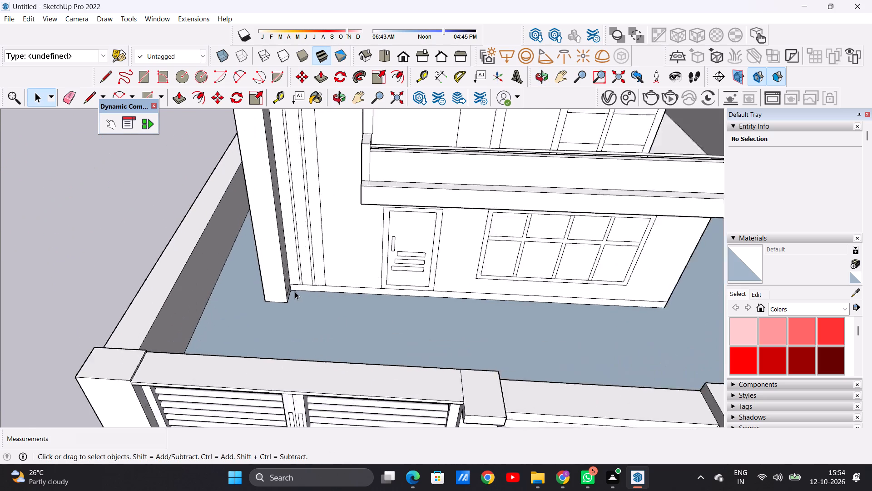
scroll(295, 291, up, 3)
scroll(191, 317, down, 7)
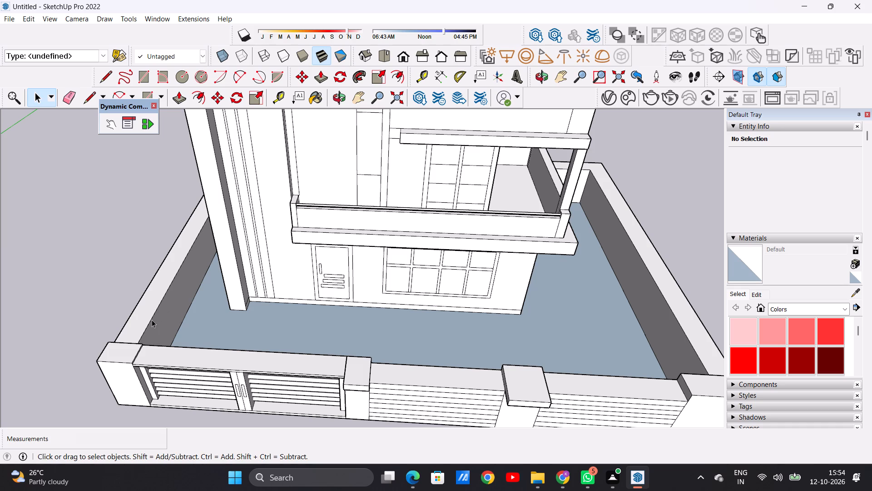
scroll(135, 305, down, 6)
scroll(253, 321, up, 4)
scroll(254, 267, up, 5)
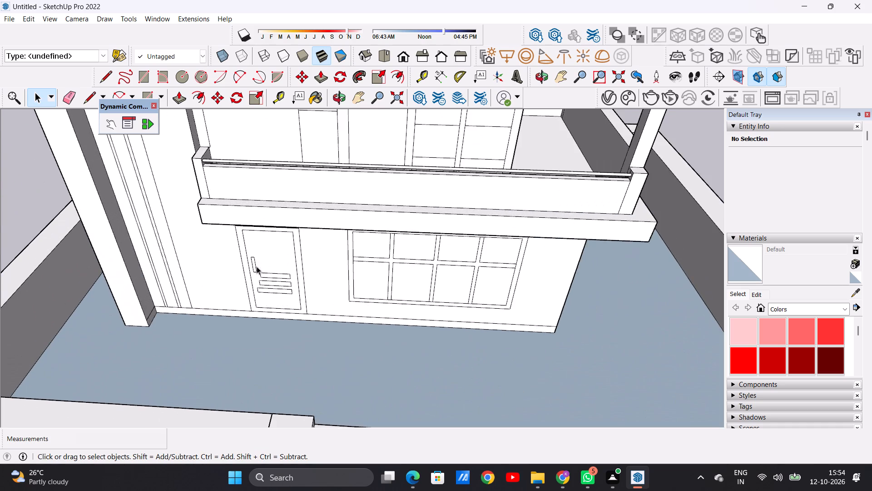
middle_drag(263, 301, 268, 202)
scroll(261, 307, down, 9)
middle_drag(503, 264, 307, 248)
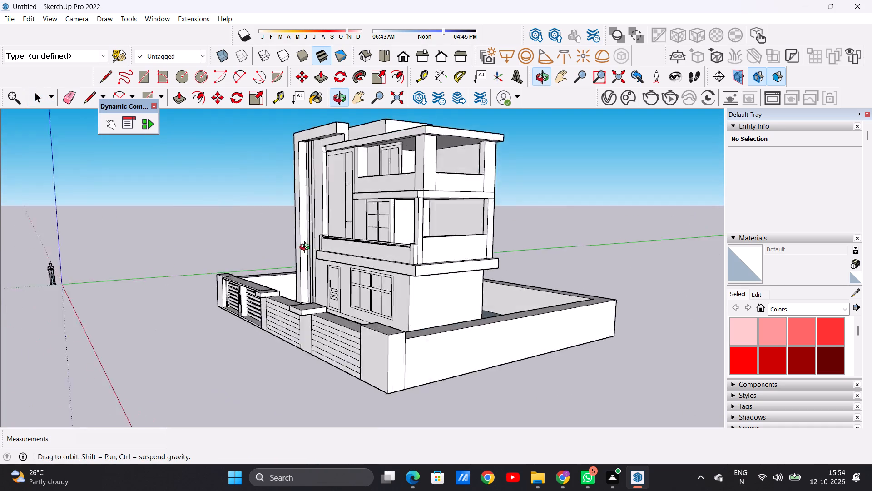
middle_drag(307, 248, 460, 268)
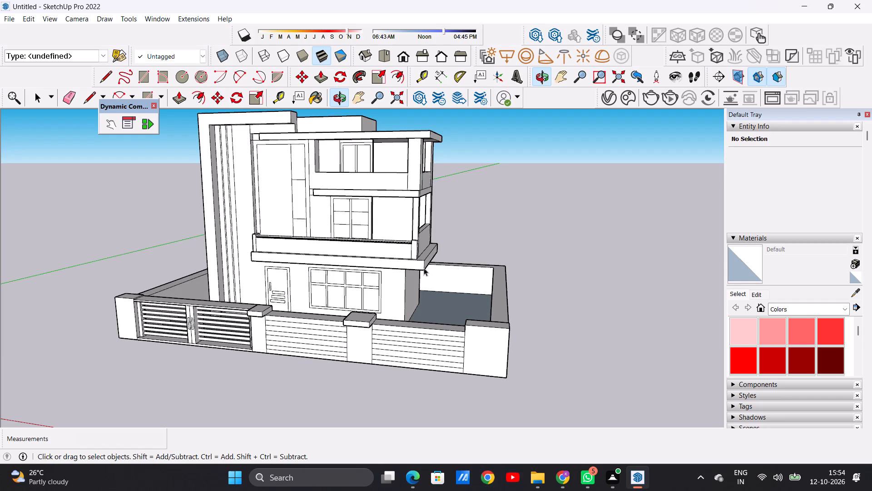
middle_drag(321, 291, 362, 259)
scroll(293, 325, up, 5)
scroll(348, 341, down, 2)
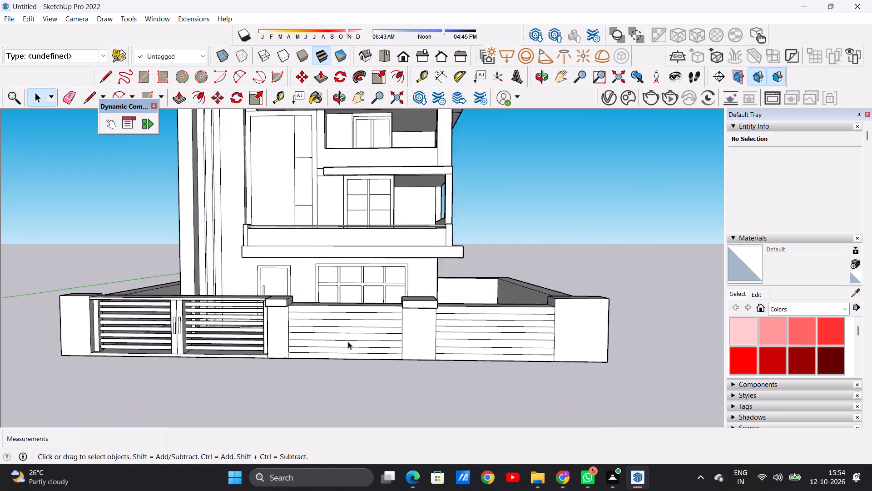
scroll(348, 341, down, 9)
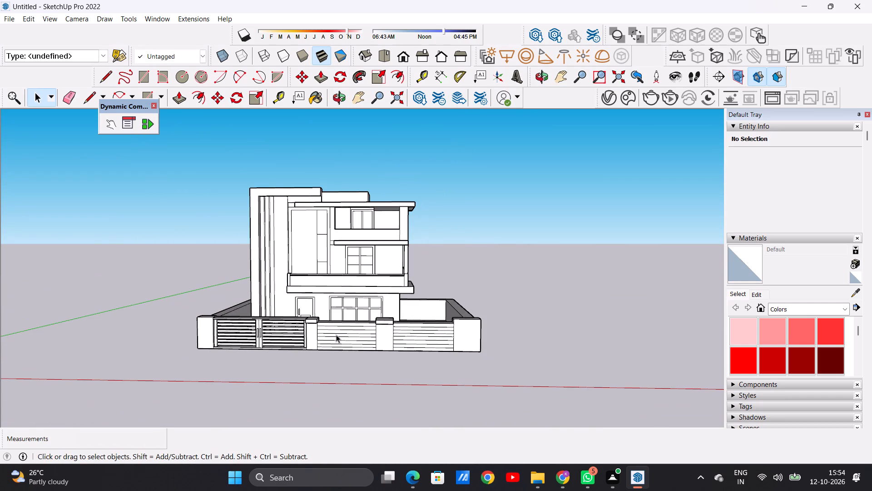
scroll(321, 195, up, 6)
scroll(321, 195, down, 1)
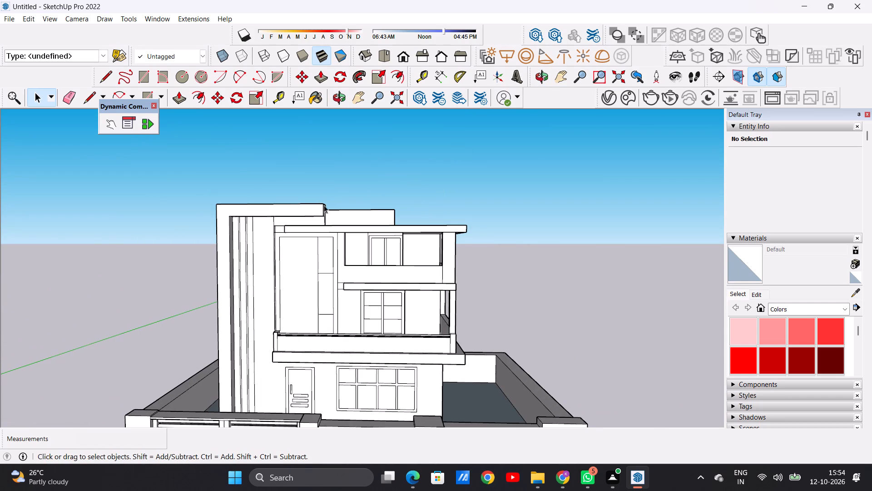
Examine the roof slab, the raised roof block and the end of the tall front frame at the top floor.
scroll(323, 213, up, 6)
middle_drag(324, 214, 258, 292)
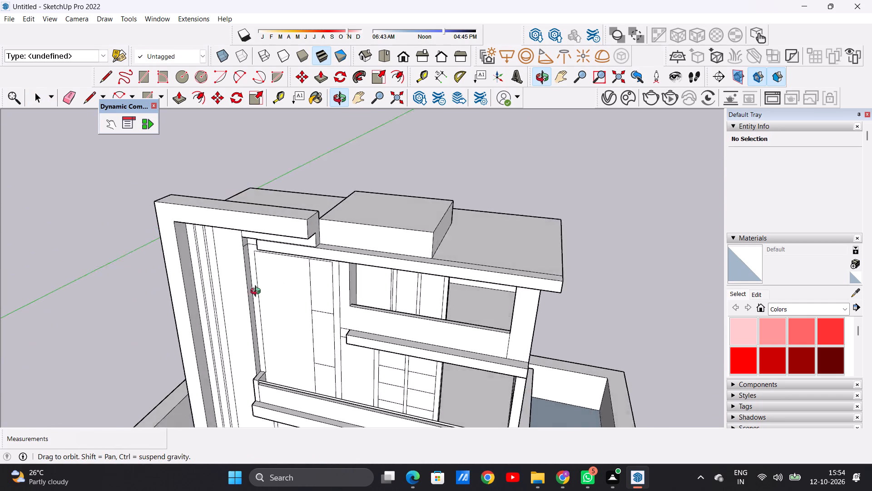
middle_drag(258, 292, 227, 291)
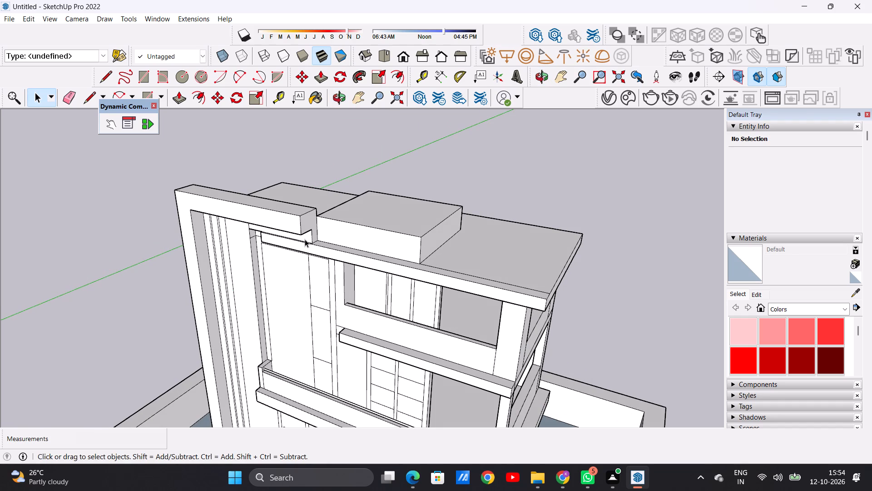
middle_drag(297, 233, 330, 210)
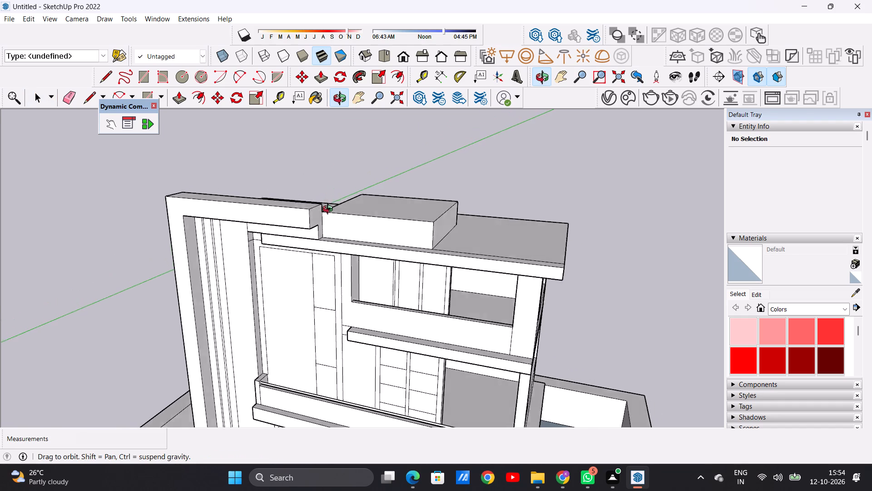
middle_drag(330, 210, 344, 205)
scroll(325, 224, up, 5)
middle_drag(337, 218, 365, 210)
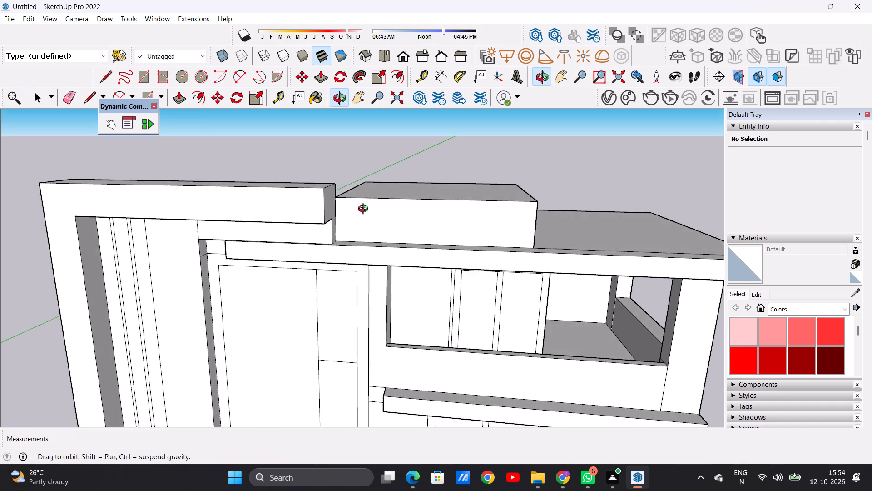
middle_drag(365, 210, 406, 184)
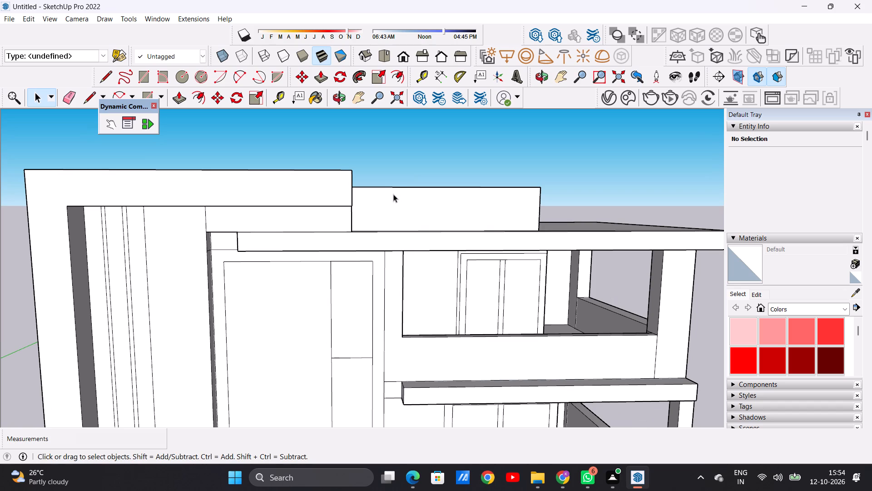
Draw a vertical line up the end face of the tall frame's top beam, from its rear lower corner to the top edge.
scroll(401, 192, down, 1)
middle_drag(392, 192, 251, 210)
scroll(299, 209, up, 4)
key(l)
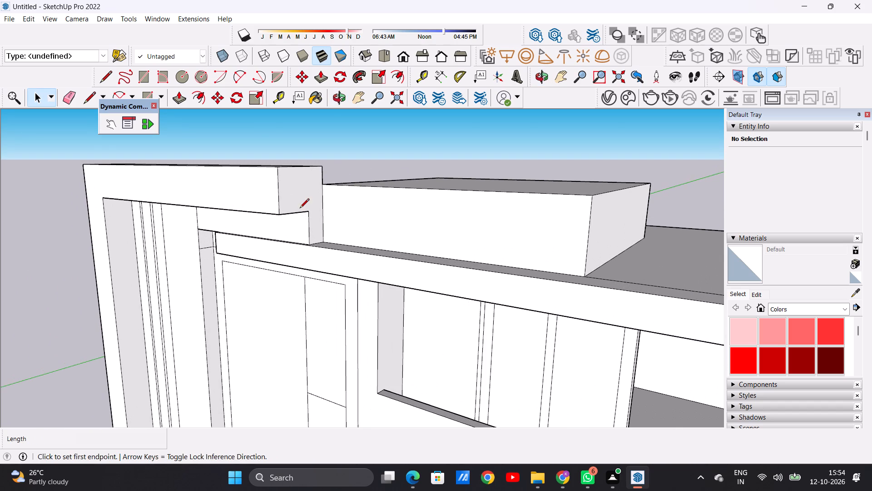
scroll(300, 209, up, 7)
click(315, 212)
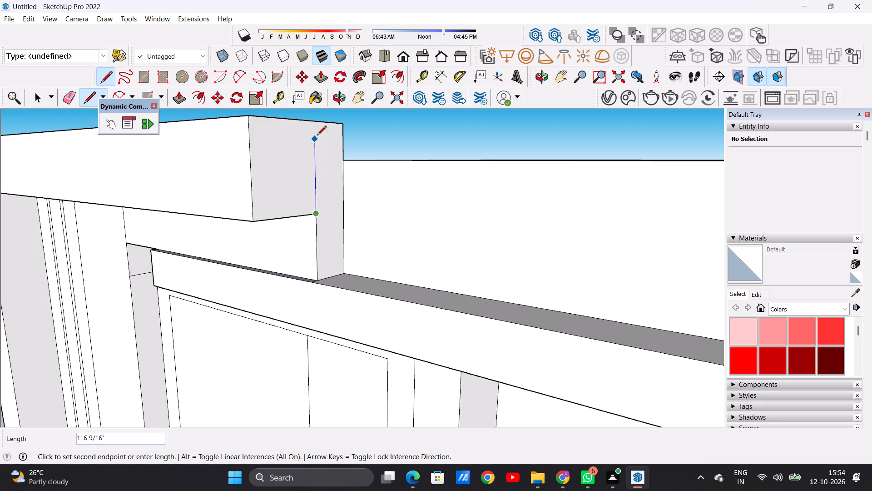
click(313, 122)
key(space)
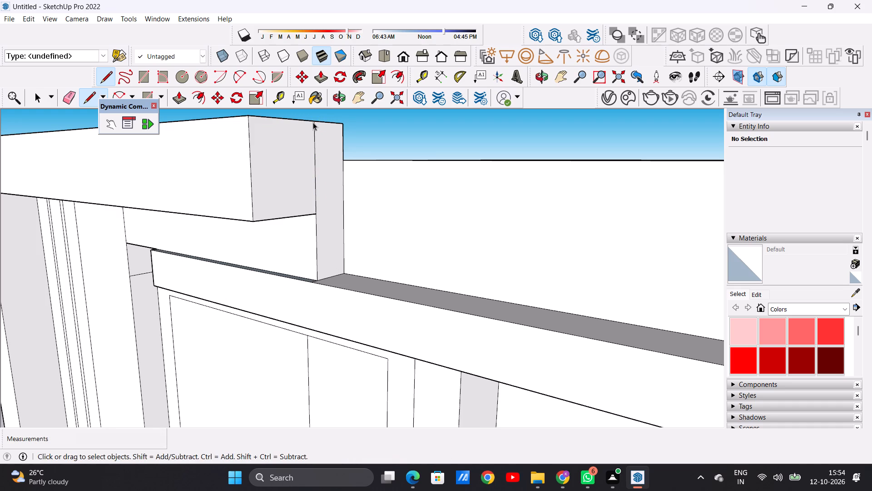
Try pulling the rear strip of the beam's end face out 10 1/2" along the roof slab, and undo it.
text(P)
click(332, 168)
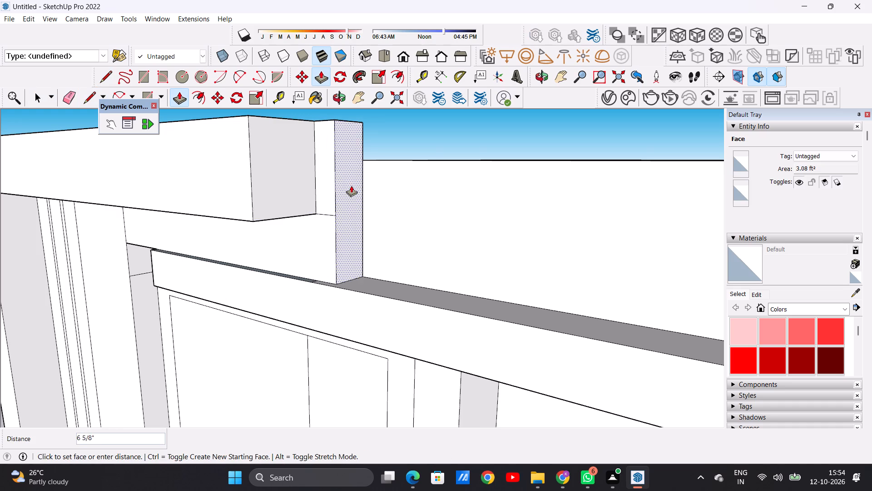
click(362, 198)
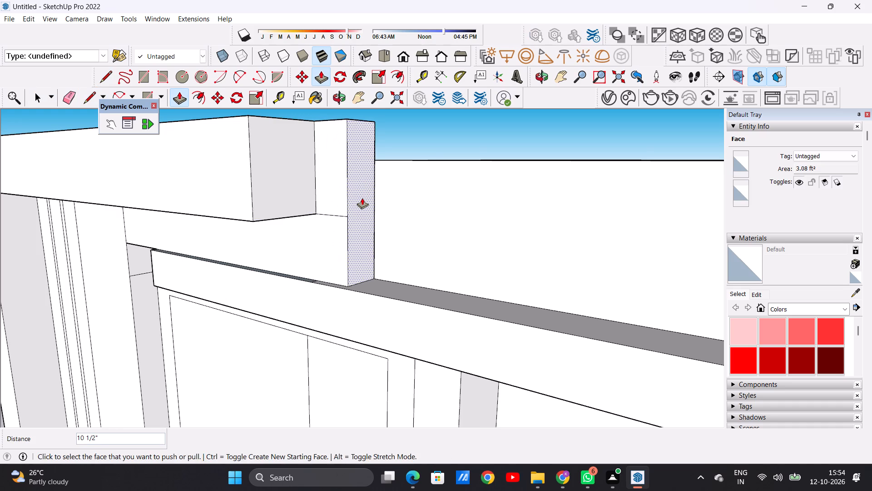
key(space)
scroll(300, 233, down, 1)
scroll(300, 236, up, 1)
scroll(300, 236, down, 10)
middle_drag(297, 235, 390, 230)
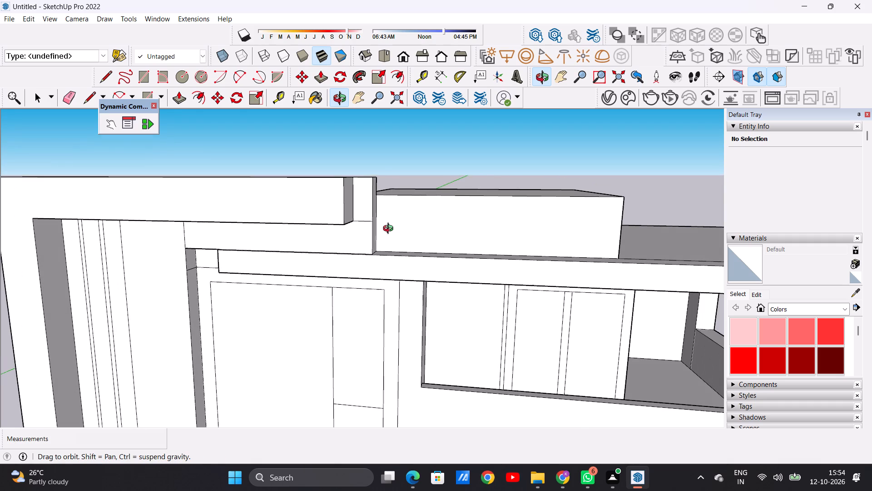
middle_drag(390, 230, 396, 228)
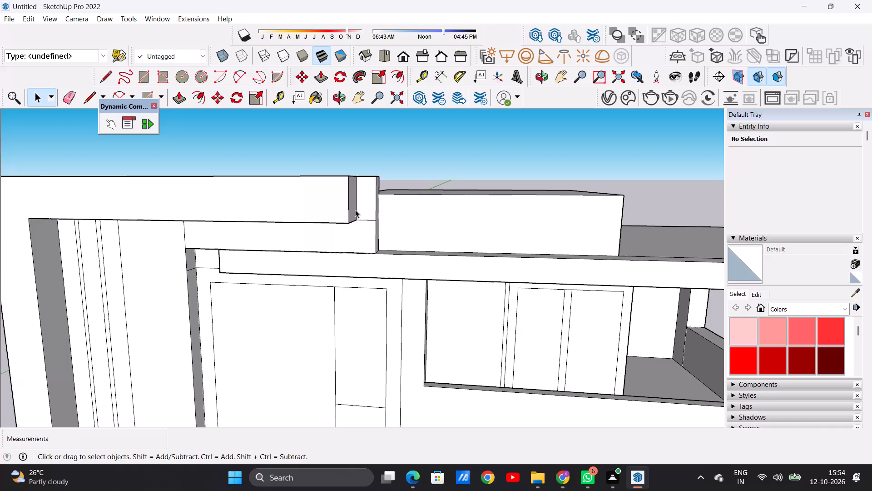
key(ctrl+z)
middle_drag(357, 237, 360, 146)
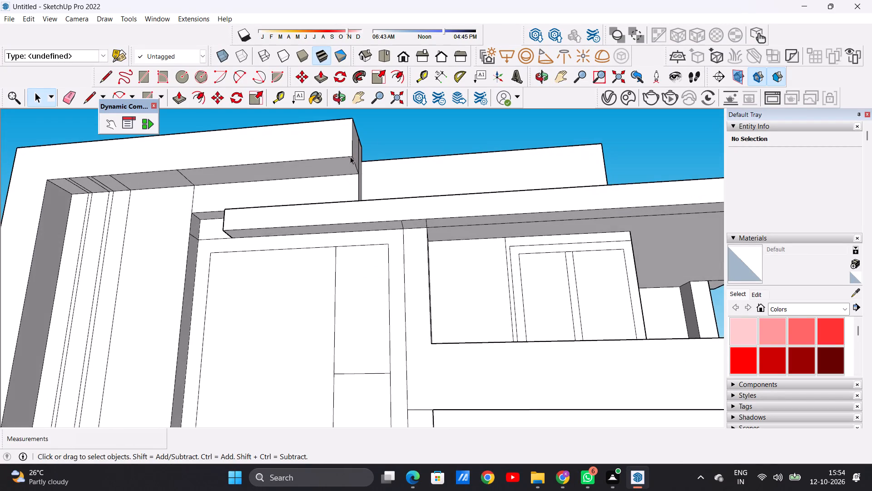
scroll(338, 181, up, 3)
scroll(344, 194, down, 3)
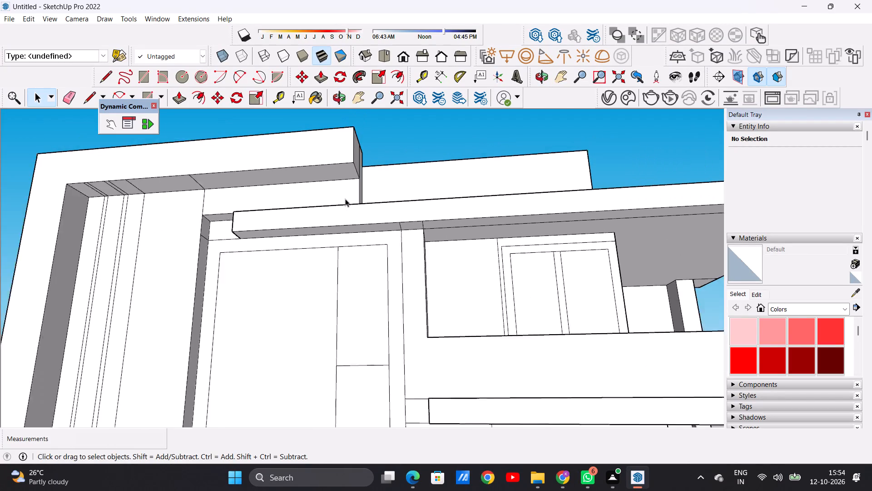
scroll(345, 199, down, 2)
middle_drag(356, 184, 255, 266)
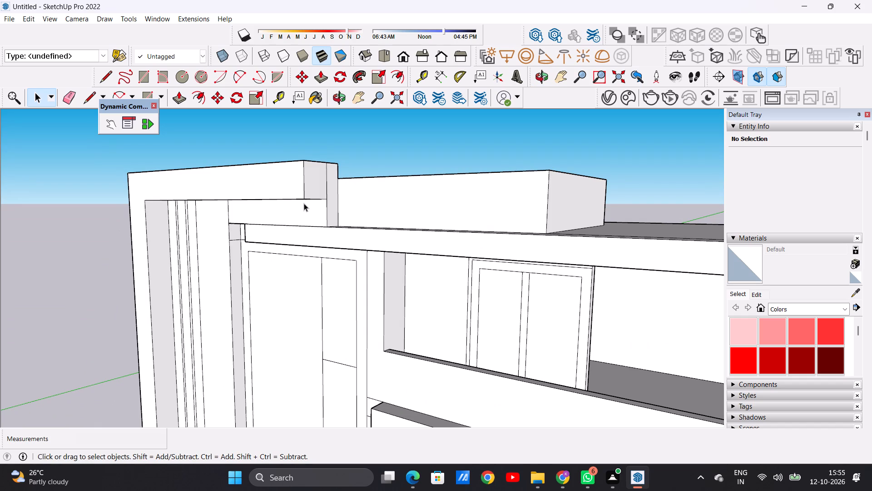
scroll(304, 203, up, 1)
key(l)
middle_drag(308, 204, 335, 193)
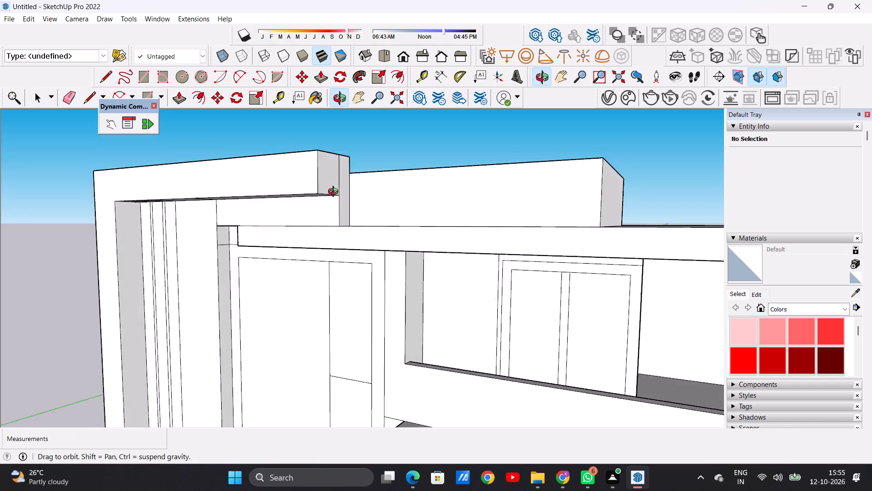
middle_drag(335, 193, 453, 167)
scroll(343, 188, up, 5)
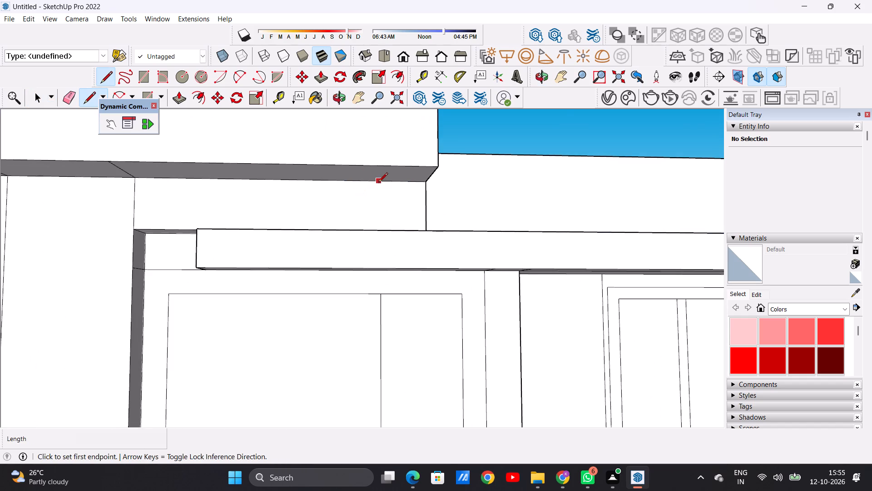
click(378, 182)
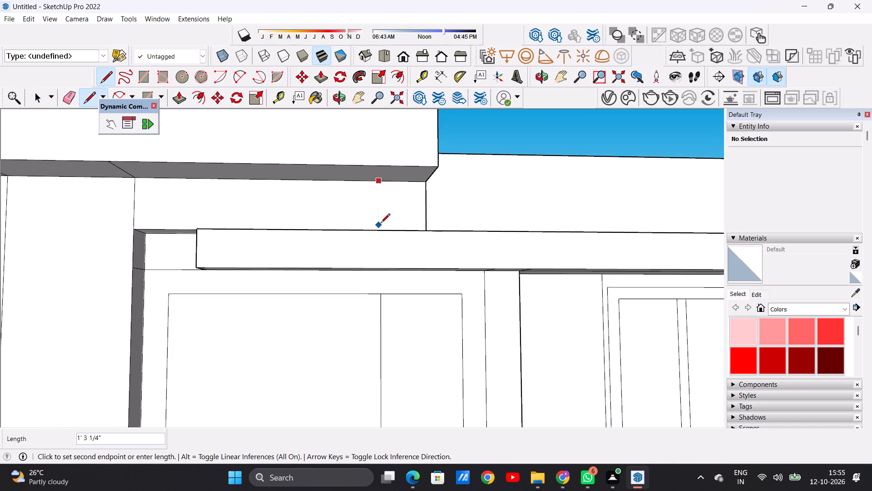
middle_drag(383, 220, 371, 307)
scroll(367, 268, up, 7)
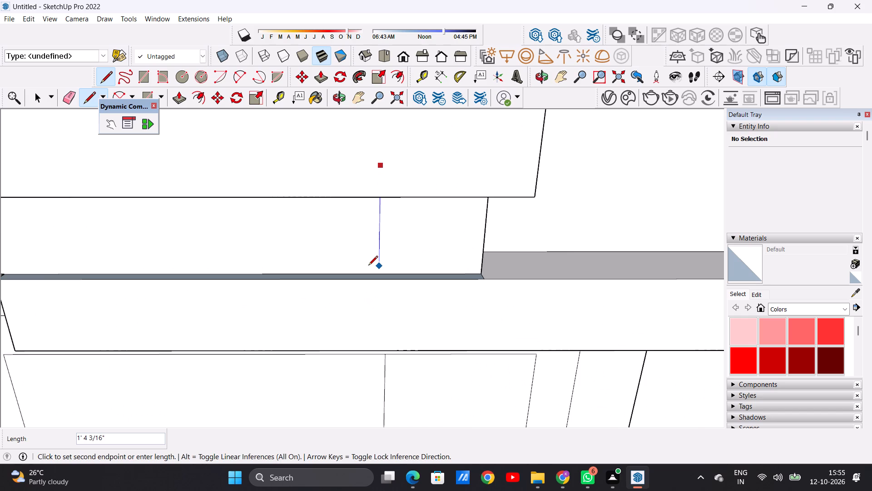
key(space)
Draw a vertical line about 1' 5 9/16" long on the recessed wall near its free end, from the beam's underside to the slab.
scroll(372, 254, down, 4)
middle_drag(376, 240, 374, 114)
scroll(365, 172, up, 3)
key(l)
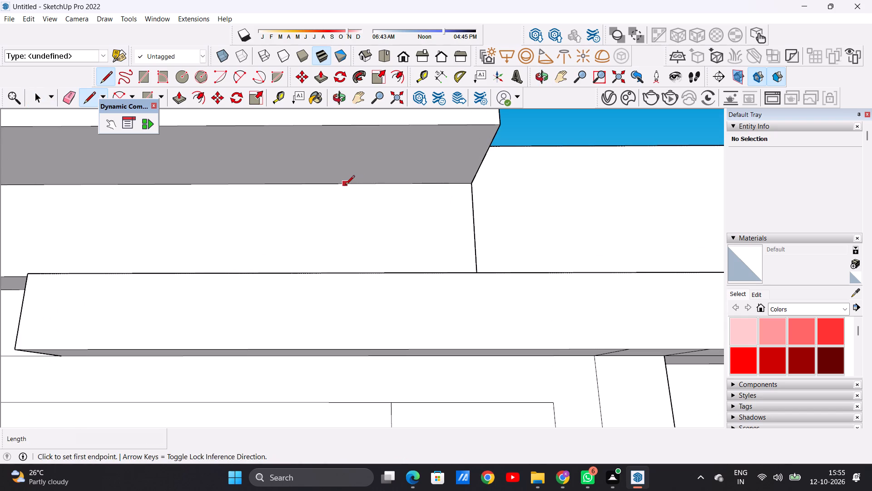
click(357, 183)
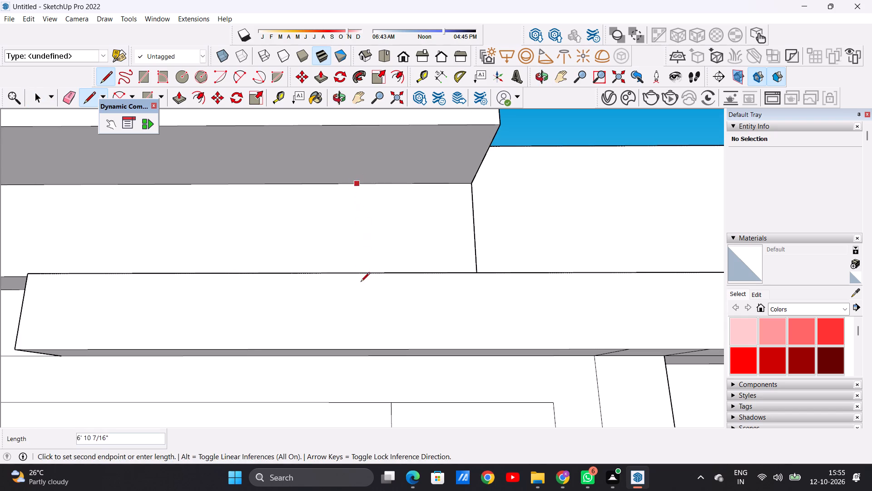
middle_drag(363, 229, 362, 321)
scroll(369, 286, up, 6)
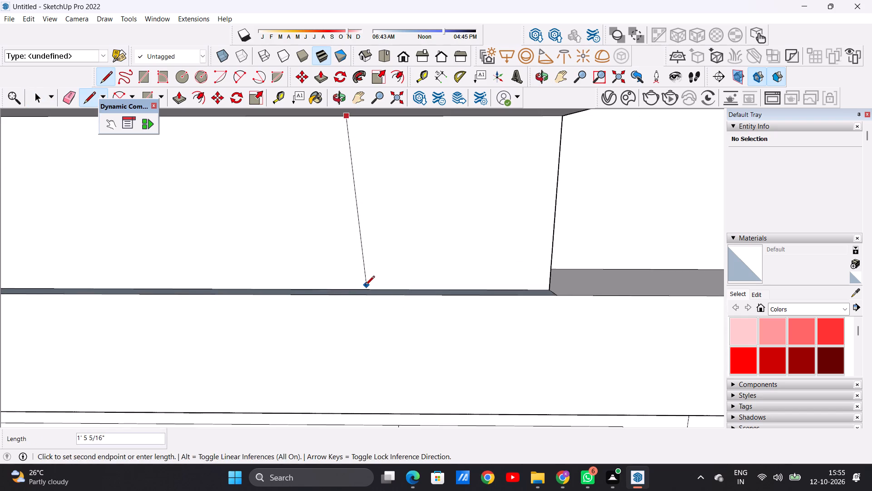
scroll(365, 286, up, 3)
middle_drag(359, 286, 352, 331)
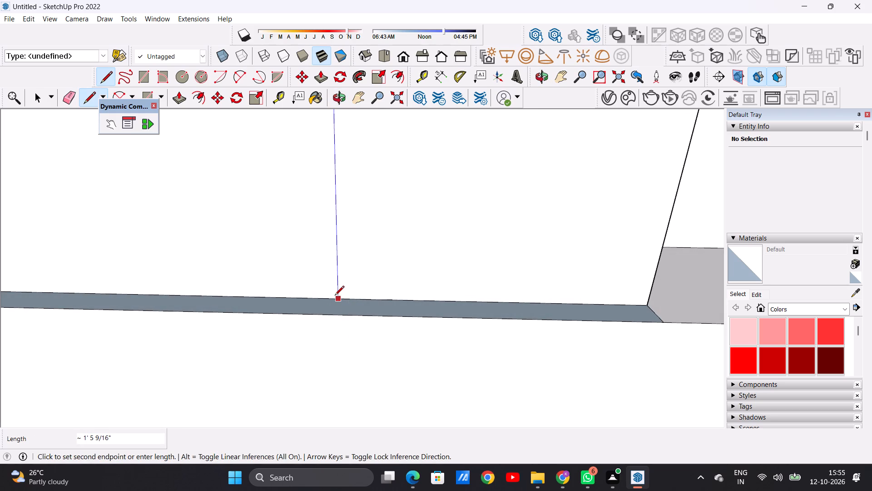
click(337, 296)
key(space)
scroll(287, 300, down, 12)
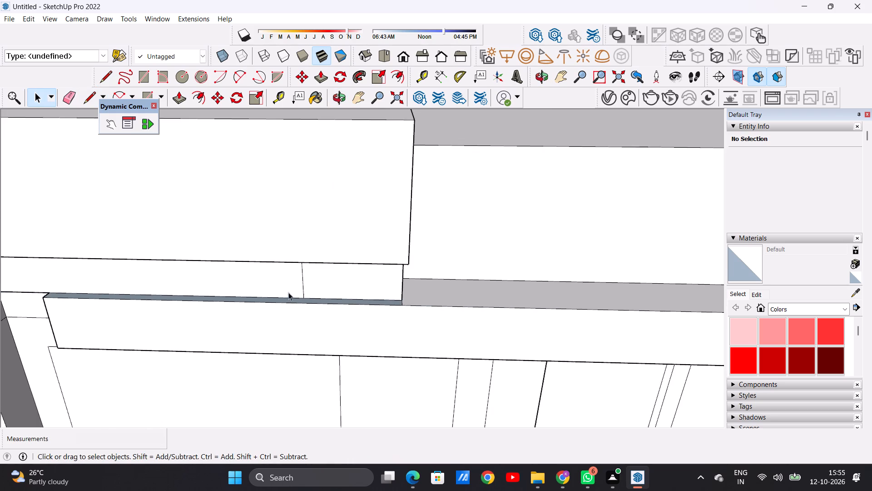
Pull the wall segment beneath the beam's free end forward until it is flush with the beam's front face.
middle_drag(336, 300, 172, 201)
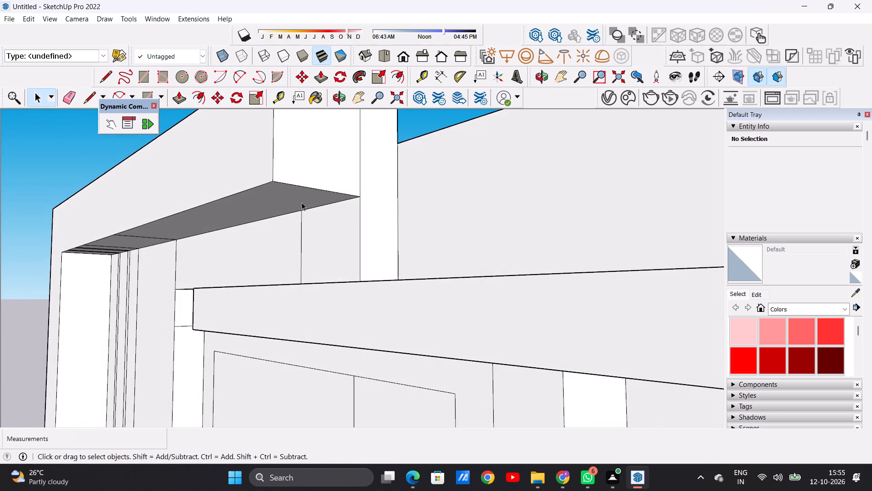
scroll(304, 198, up, 2)
middle_drag(323, 233, 283, 224)
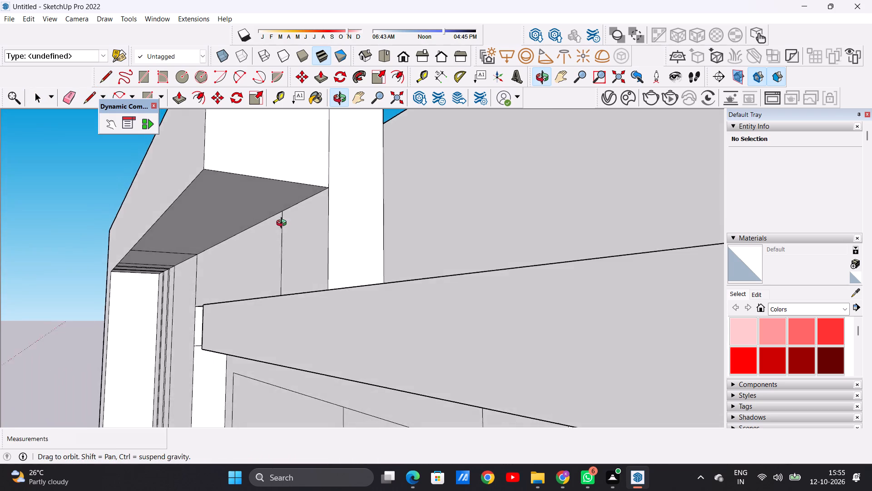
middle_drag(283, 224, 284, 237)
key(l)
scroll(297, 227, up, 2)
key(space)
text(P)
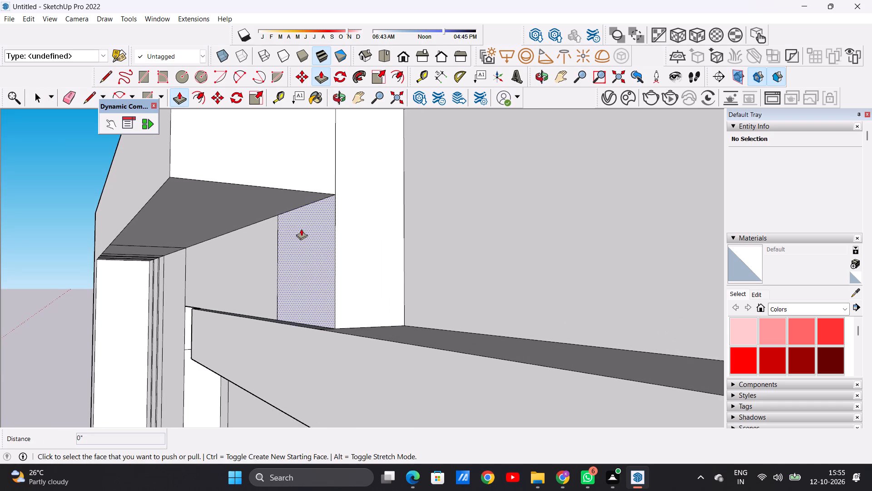
click(306, 233)
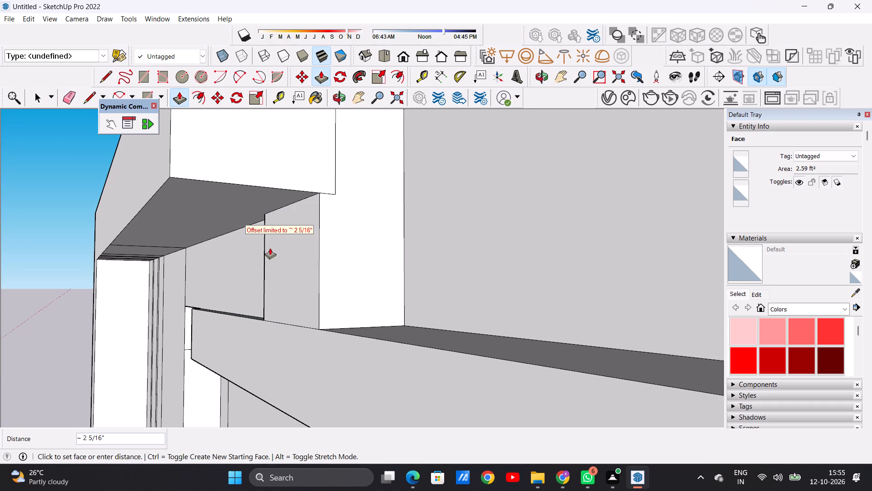
click(237, 252)
click(281, 238)
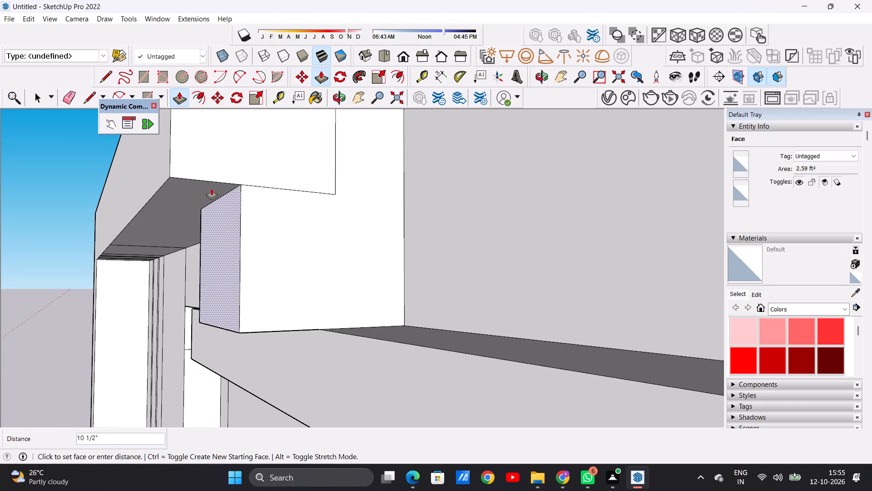
click(170, 173)
key(space)
scroll(185, 251, down, 3)
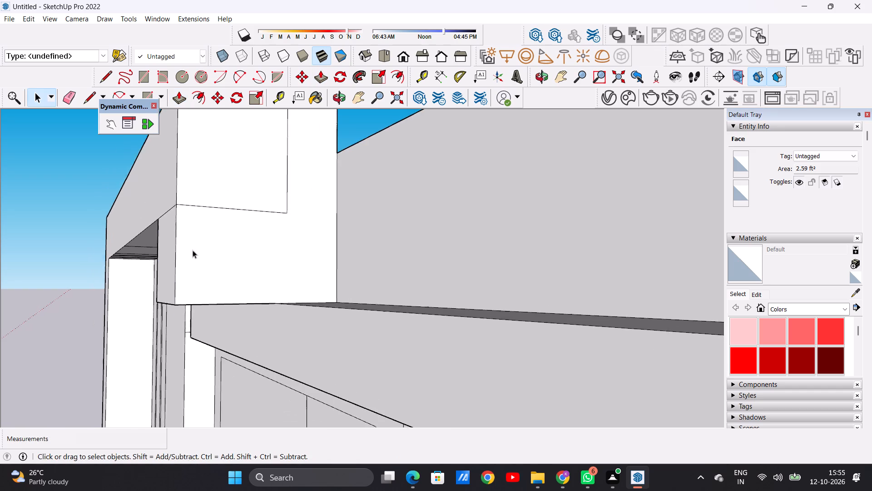
Erase the horizontal and vertical seam lines on the end face of the beam and its new lower block.
scroll(193, 250, down, 7)
middle_drag(203, 240, 395, 261)
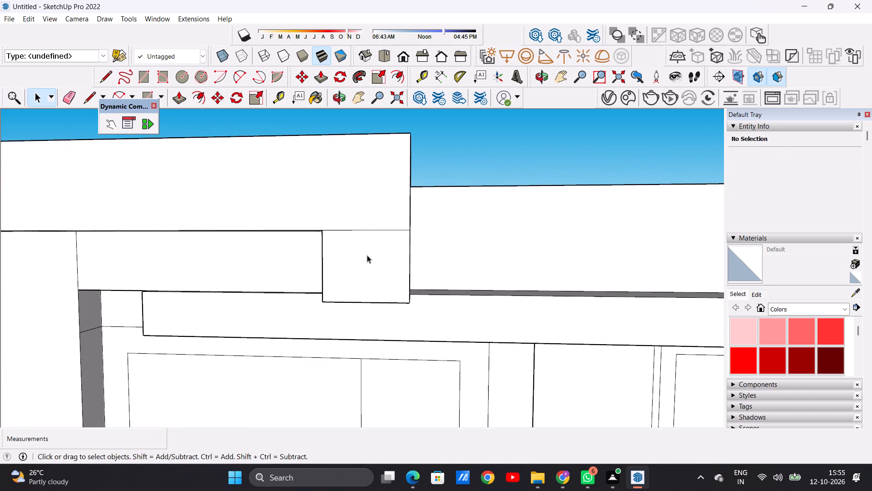
scroll(369, 257, down, 10)
middle_drag(354, 257, 447, 248)
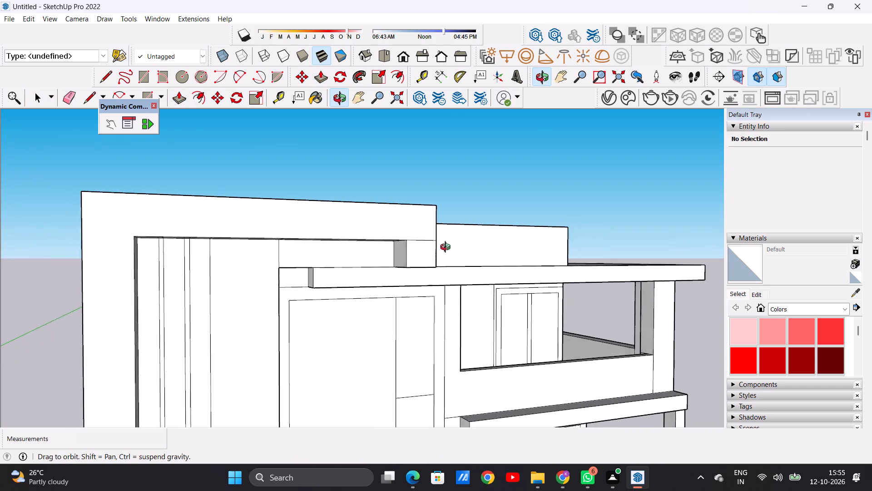
middle_drag(447, 248, 201, 247)
scroll(323, 262, up, 6)
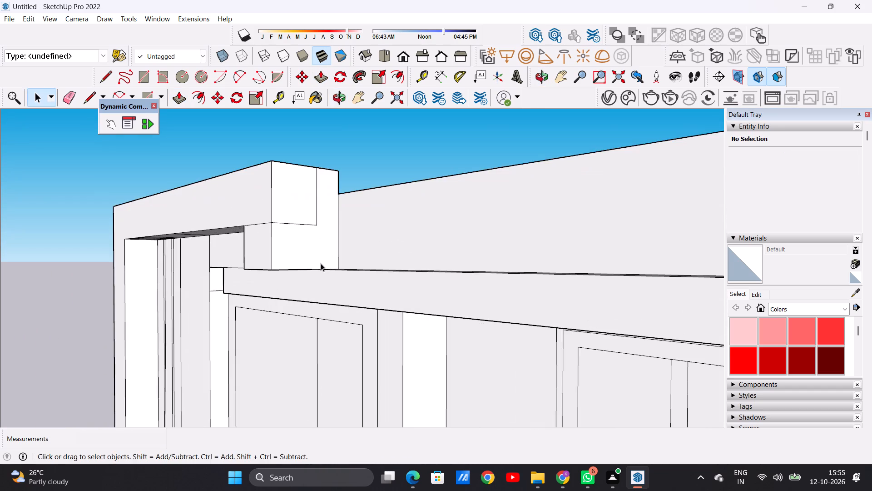
middle_drag(305, 273, 335, 312)
scroll(333, 312, up, 1)
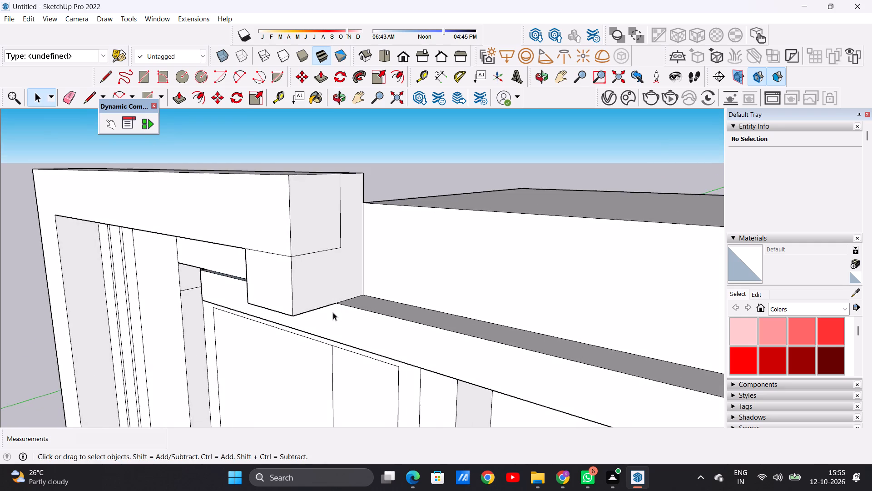
scroll(329, 292, down, 9)
scroll(327, 274, up, 8)
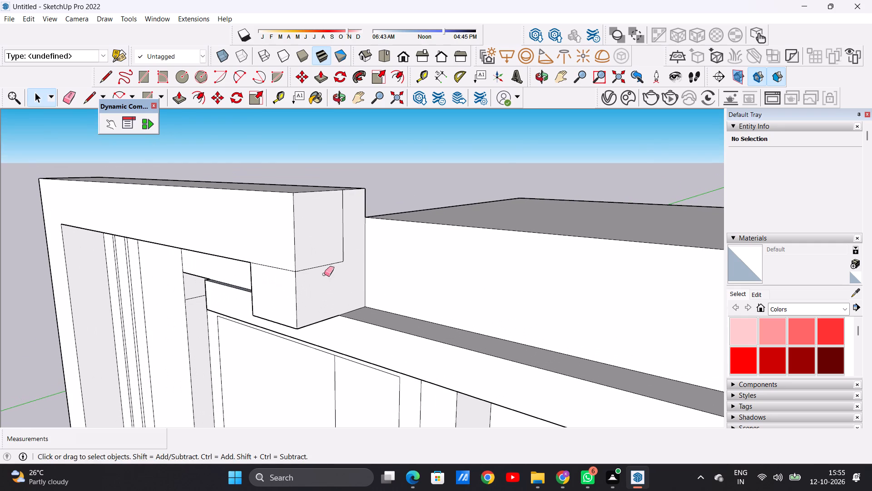
key(e)
scroll(318, 256, up, 5)
drag(322, 262, 322, 275)
drag(359, 228, 355, 229)
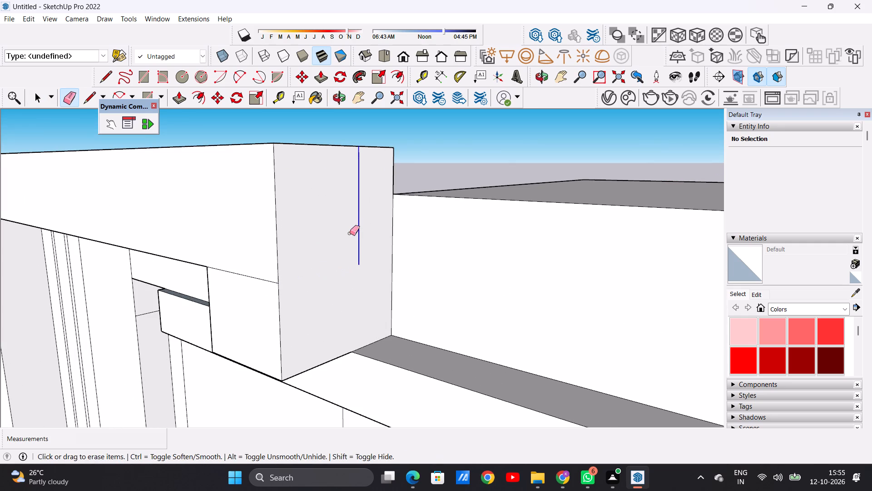
key(space)
Erase the horizontal seam on the front face between the beam and the block beneath its free end.
scroll(335, 267, down, 3)
scroll(335, 268, up, 1)
scroll(335, 268, down, 10)
scroll(290, 281, up, 11)
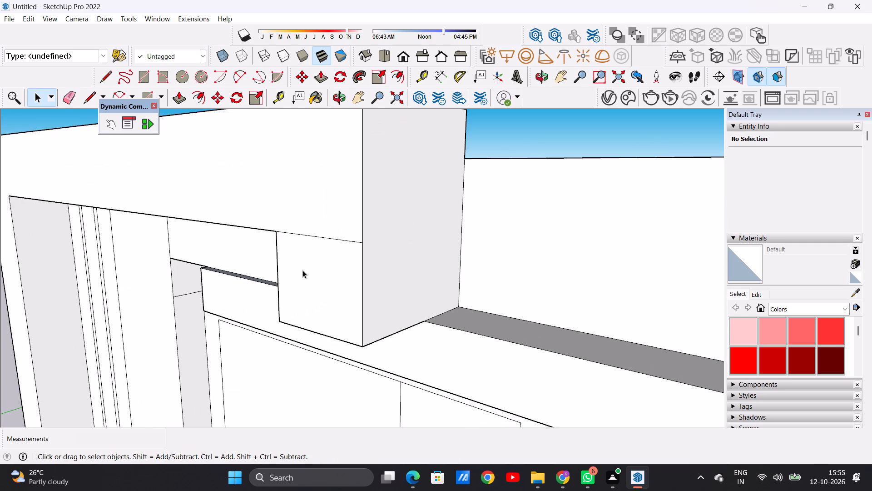
key(e)
drag(316, 230, 318, 244)
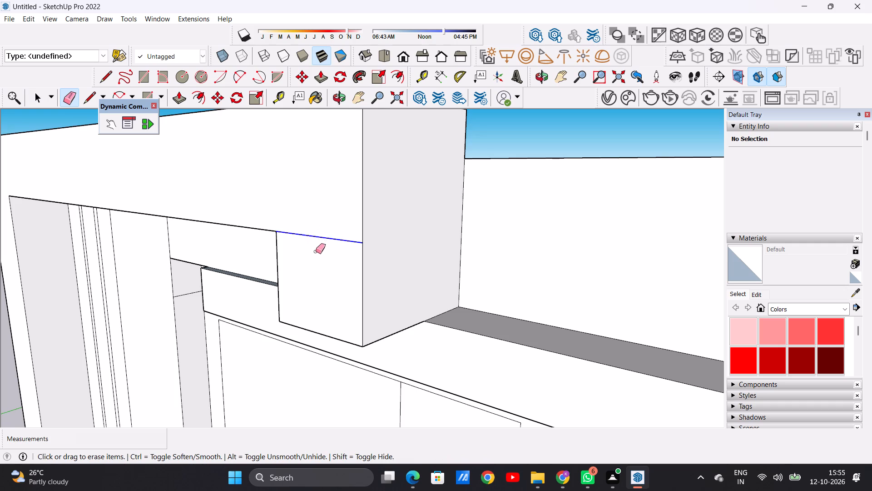
key(space)
scroll(314, 259, down, 16)
middle_drag(306, 285, 394, 256)
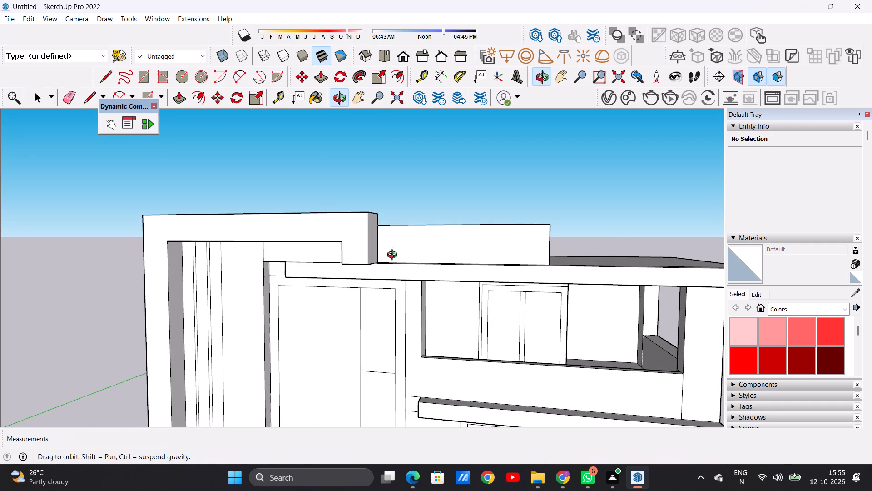
Pull the roof slab's front face forward by about 1' 9 15/16" so it projects past the tall frame's beam.
middle_drag(394, 256, 395, 256)
scroll(373, 286, down, 5)
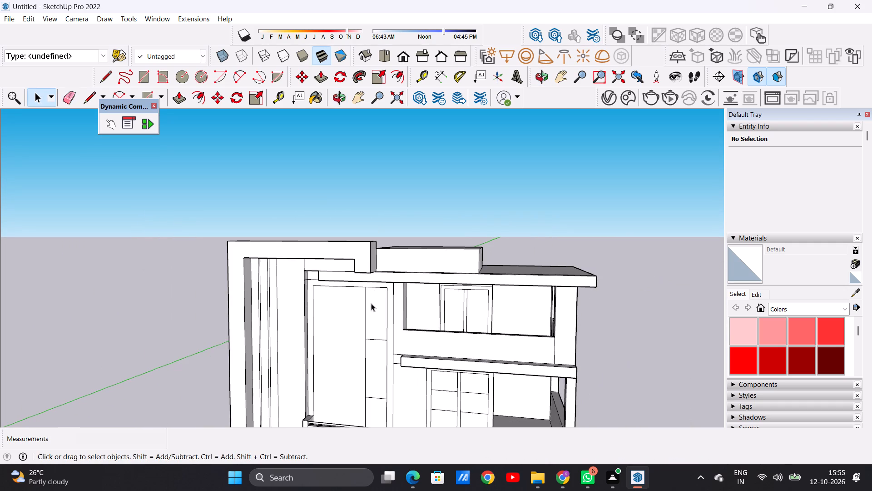
scroll(370, 303, down, 2)
middle_drag(394, 305, 178, 316)
middle_drag(178, 316, 216, 310)
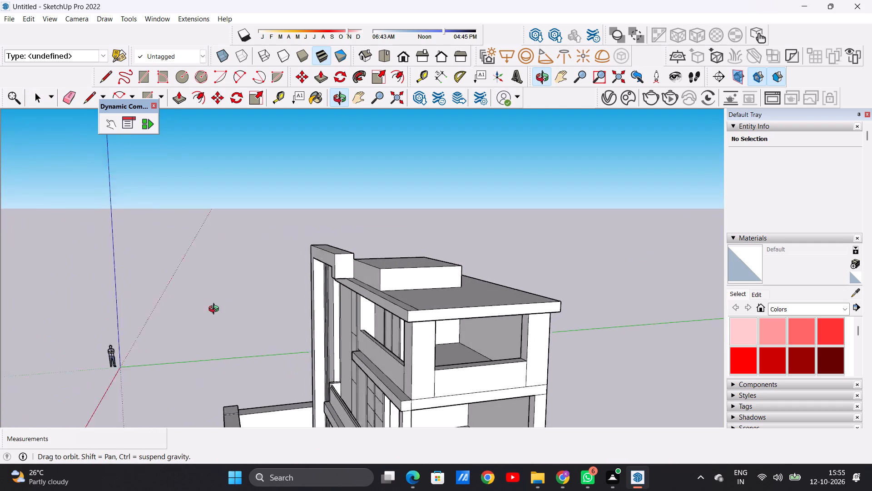
middle_drag(216, 310, 512, 298)
middle_drag(374, 302, 427, 308)
scroll(370, 277, up, 5)
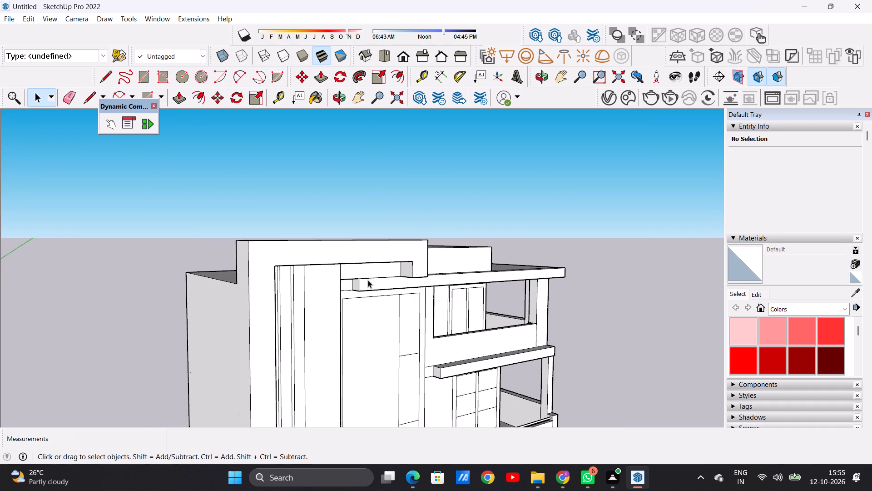
scroll(368, 280, down, 1)
scroll(368, 280, up, 5)
key(p)
scroll(368, 280, up, 4)
click(363, 286)
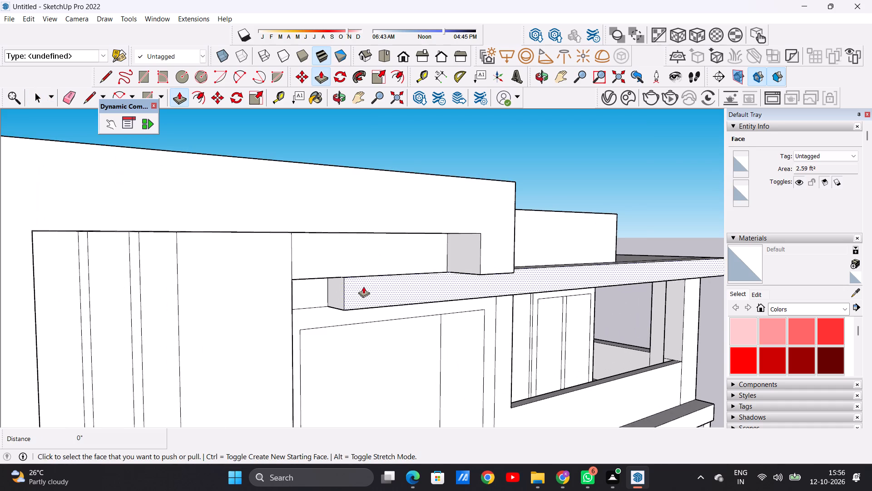
click(395, 296)
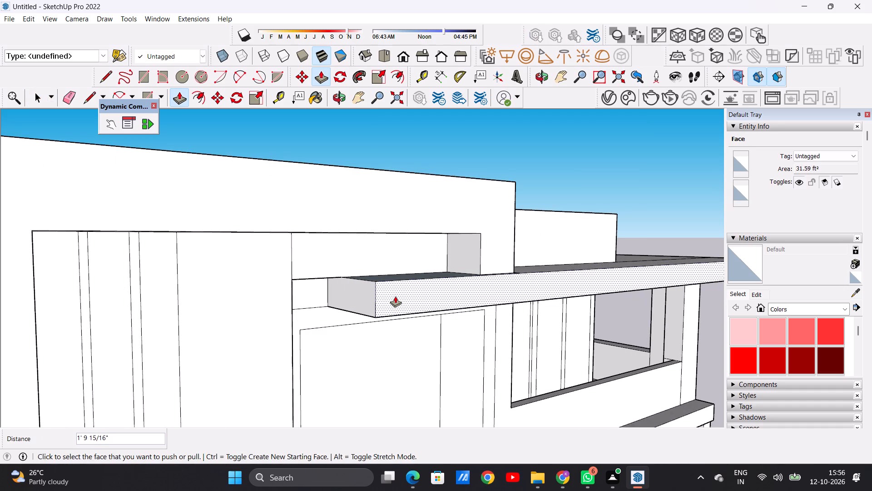
key(space)
Examine the extended roof slab and the whole villa, including the compound walls, from the front and from above.
middle_drag(378, 273, 307, 281)
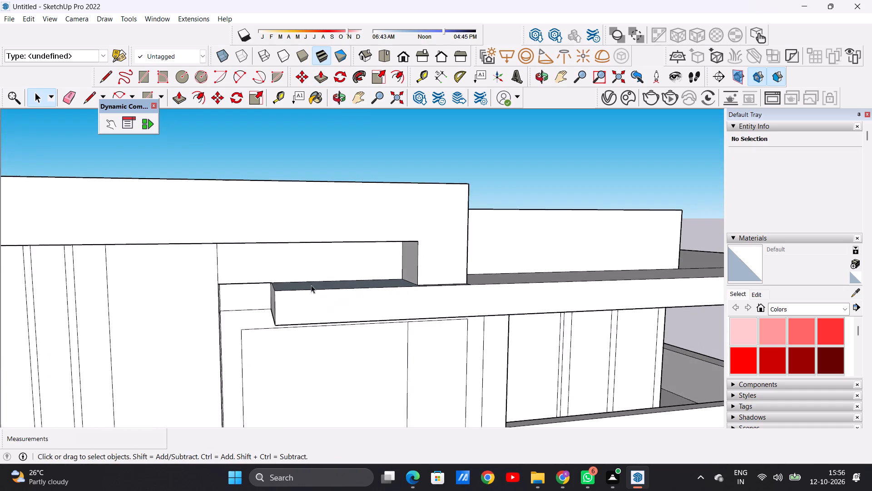
scroll(350, 321, down, 4)
middle_drag(441, 289, 374, 243)
scroll(351, 285, down, 9)
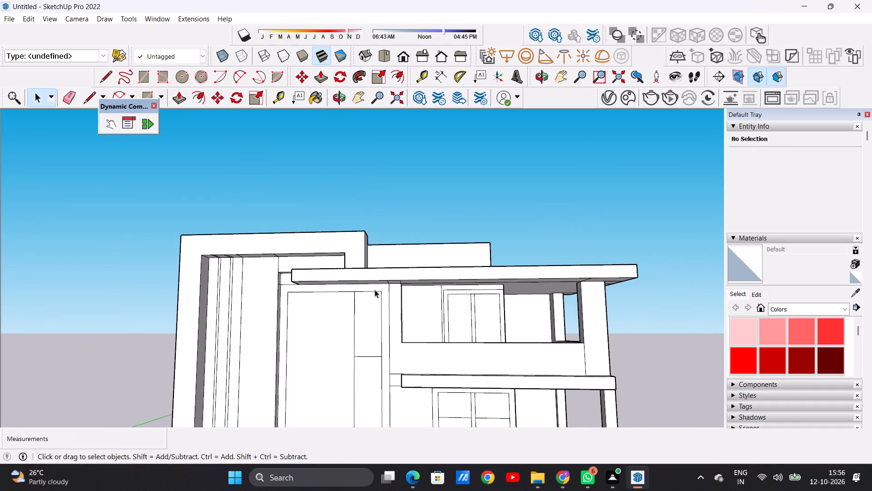
key(space)
scroll(348, 280, down, 3)
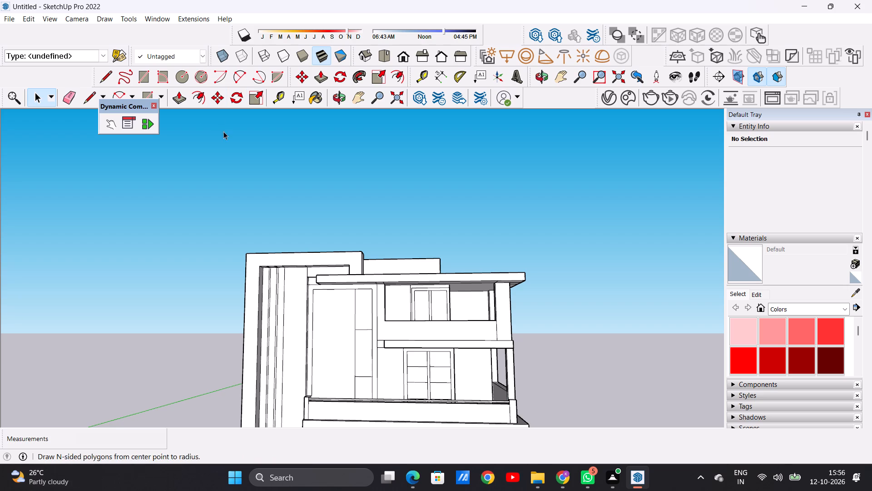
scroll(198, 151, down, 7)
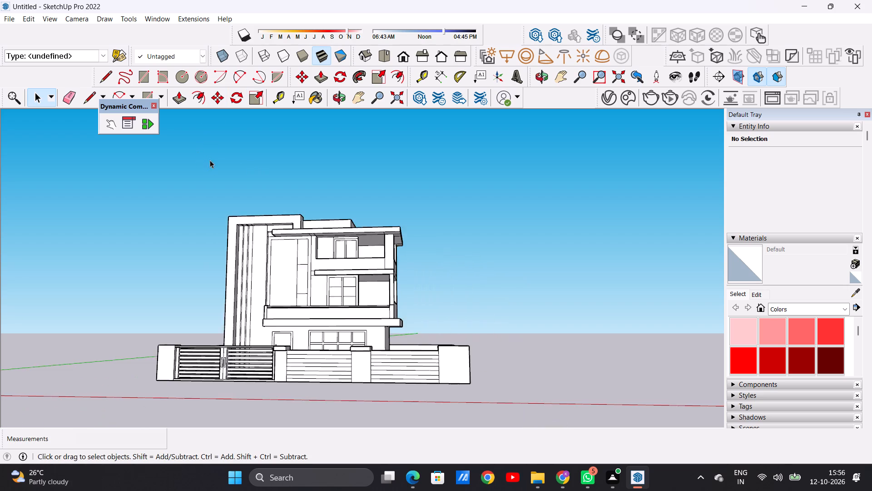
scroll(191, 174, up, 7)
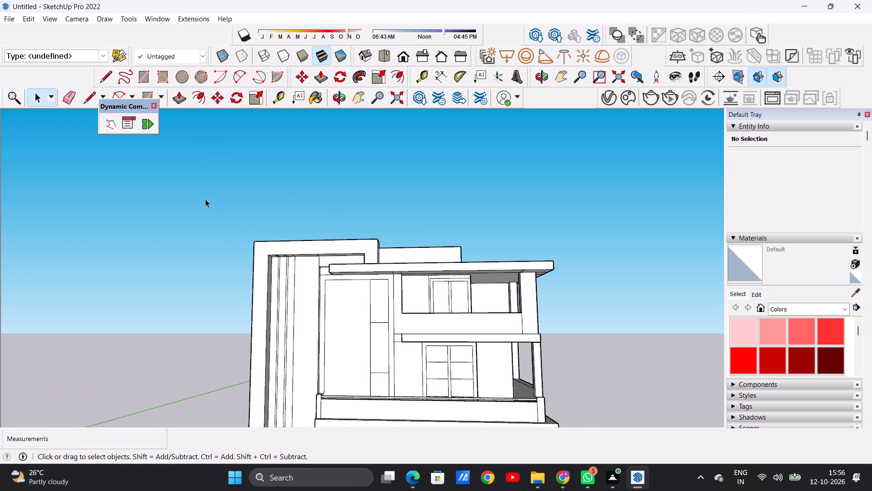
scroll(212, 213, down, 6)
scroll(303, 218, down, 3)
middle_drag(323, 288, 376, 396)
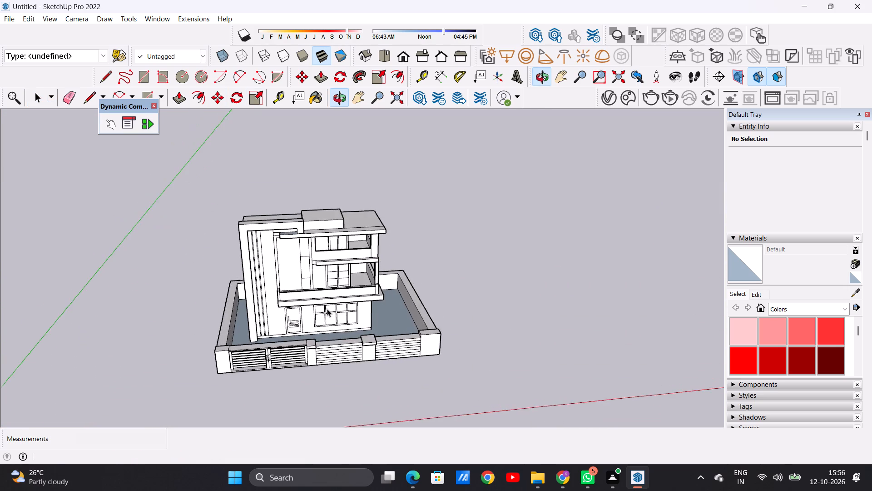
scroll(327, 309, up, 4)
middle_drag(372, 321, 309, 371)
scroll(326, 312, up, 2)
scroll(326, 306, down, 1)
scroll(326, 306, up, 3)
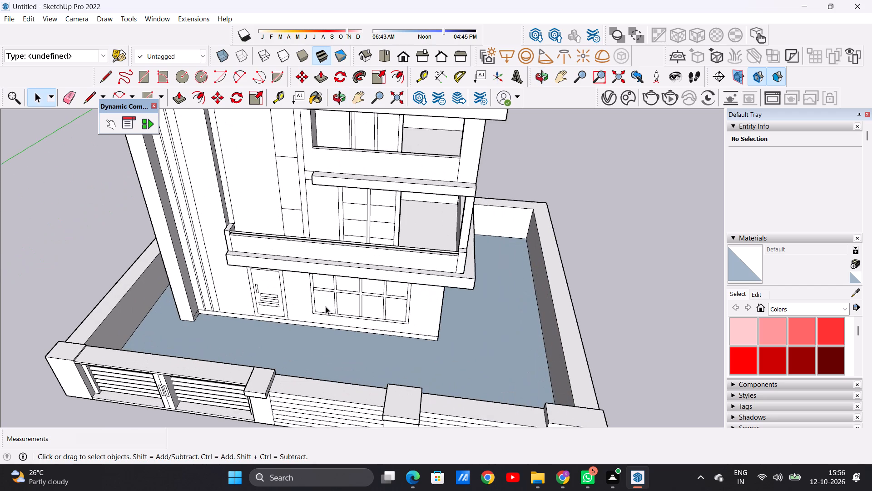
scroll(304, 264, down, 4)
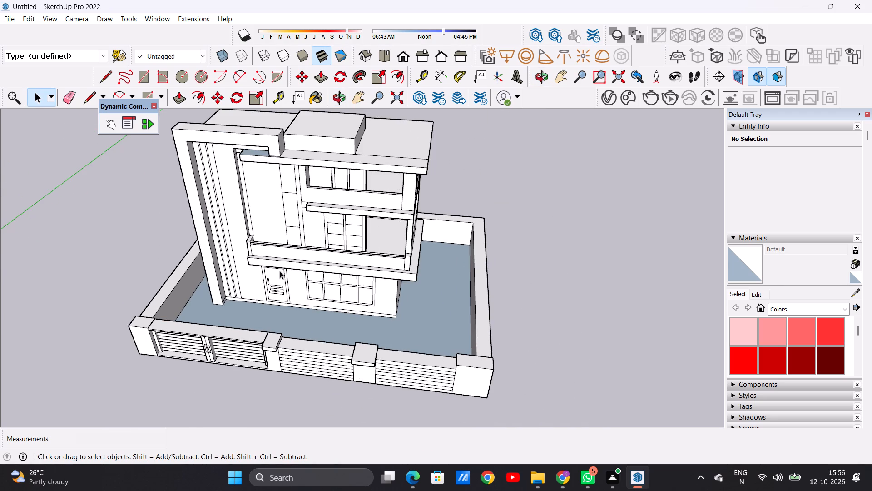
scroll(276, 240, down, 4)
middle_drag(268, 234, 299, 146)
scroll(269, 195, up, 3)
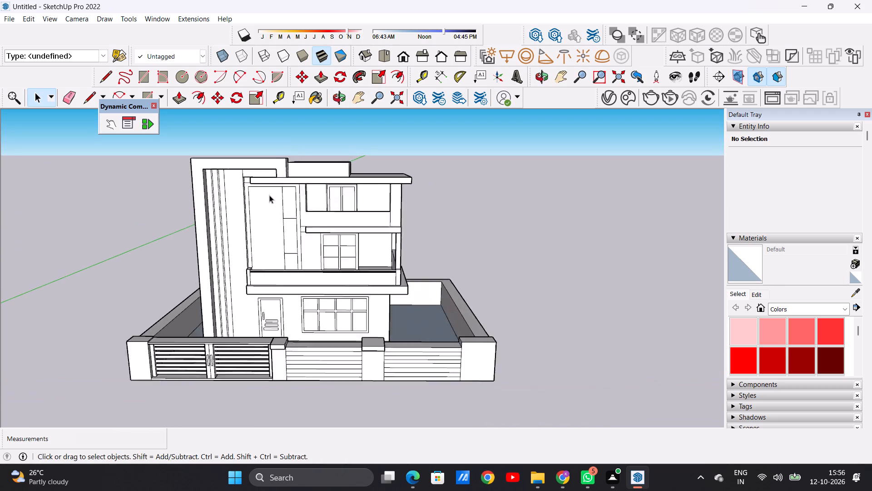
scroll(269, 195, up, 3)
middle_drag(271, 216, 262, 192)
scroll(279, 259, down, 6)
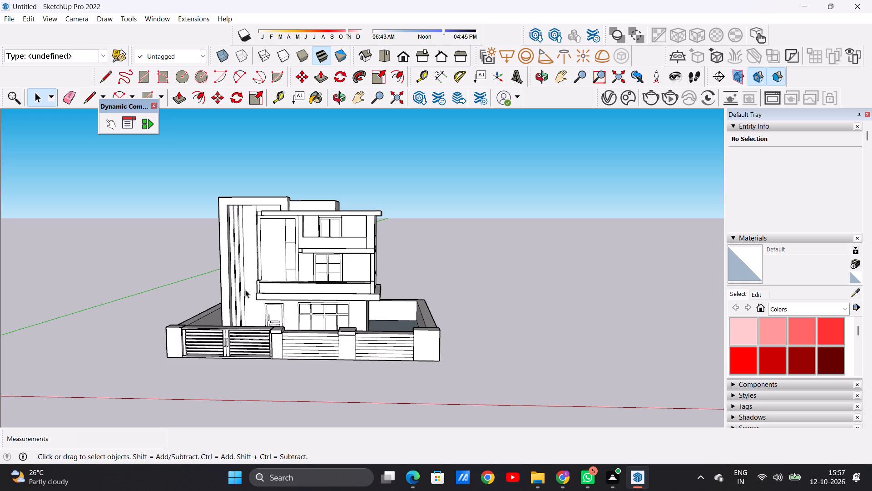
scroll(262, 298, down, 3)
scroll(265, 240, up, 7)
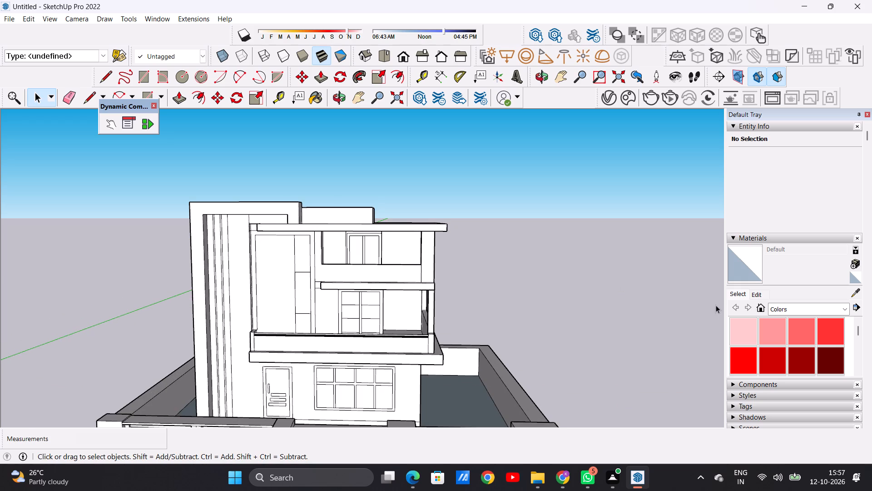
Paint the three stacked panes of the tall narrow window strip with Translucent Glass Safety from the Glass and Mirrors collection.
click(842, 312)
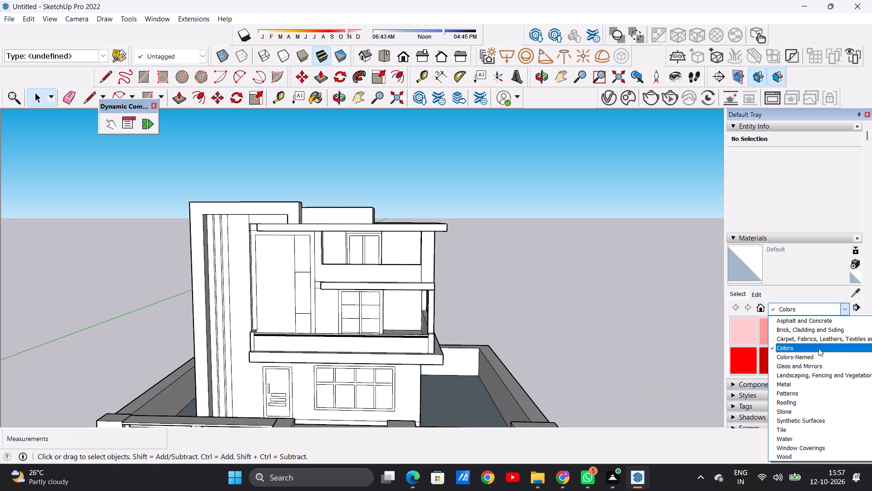
click(803, 366)
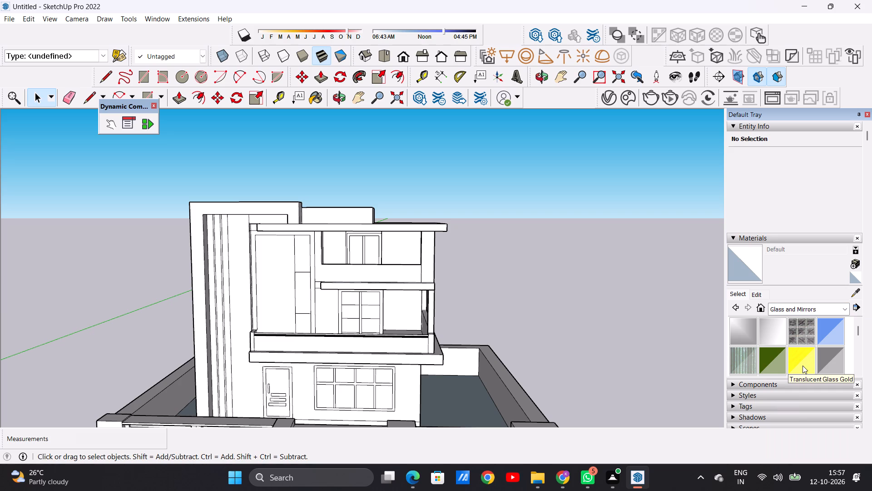
scroll(779, 355, down, 1)
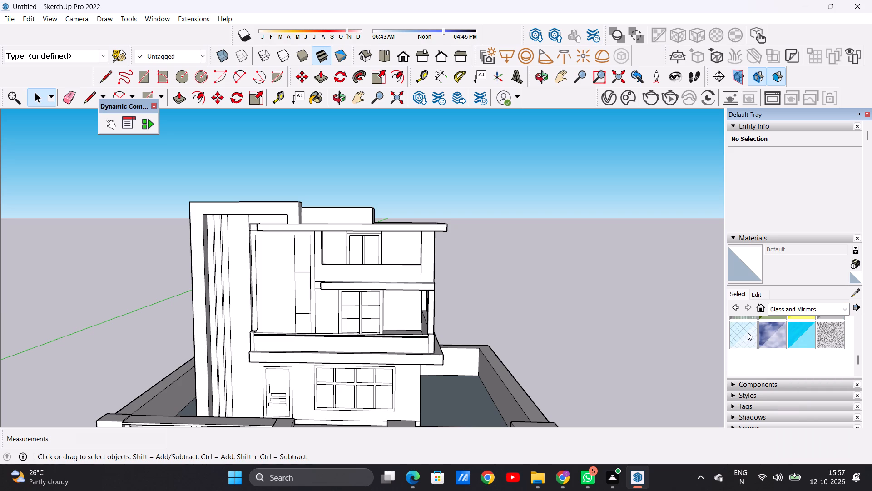
click(744, 332)
scroll(290, 260, up, 7)
scroll(306, 260, down, 1)
scroll(306, 260, up, 3)
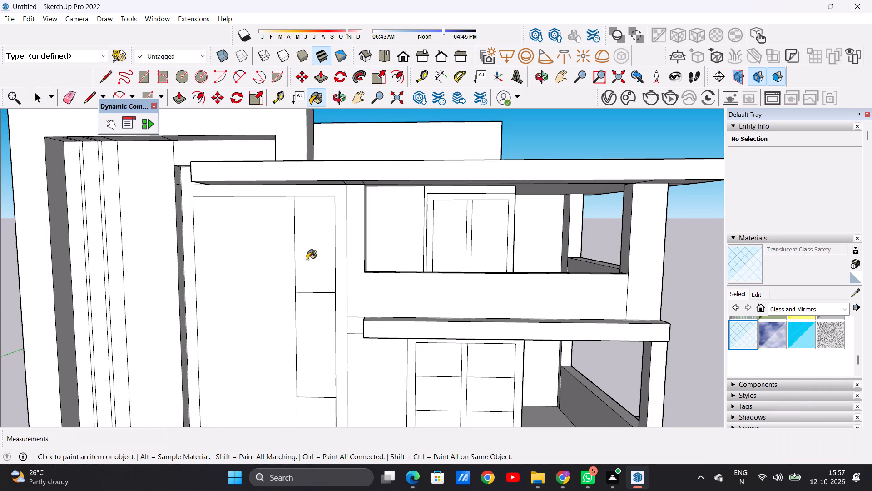
click(309, 259)
click(315, 331)
scroll(324, 285, down, 6)
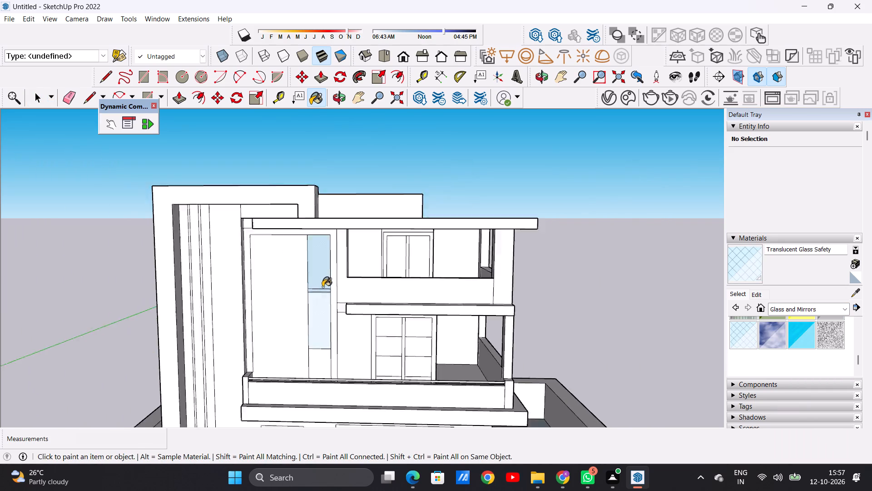
scroll(322, 287, down, 2)
scroll(319, 336, up, 5)
click(316, 356)
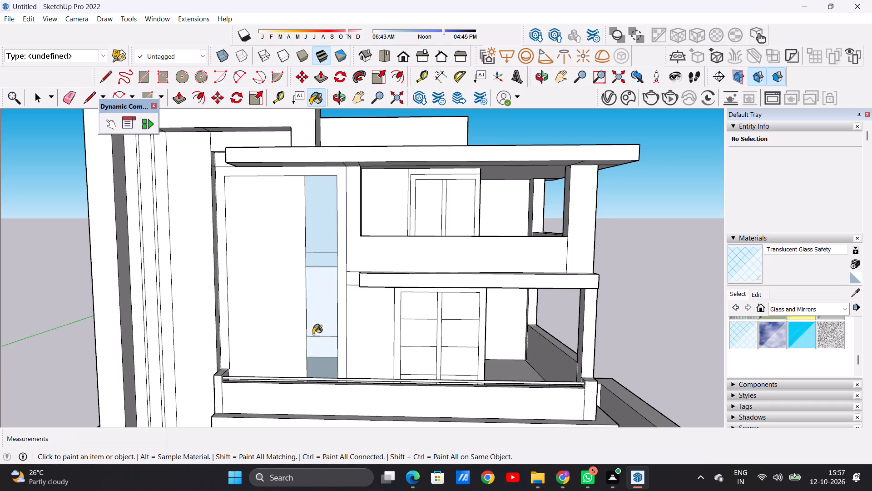
scroll(310, 300, up, 5)
scroll(326, 259, up, 9)
scroll(326, 259, down, 1)
scroll(326, 259, up, 1)
scroll(326, 259, down, 1)
scroll(326, 259, up, 1)
scroll(308, 283, down, 10)
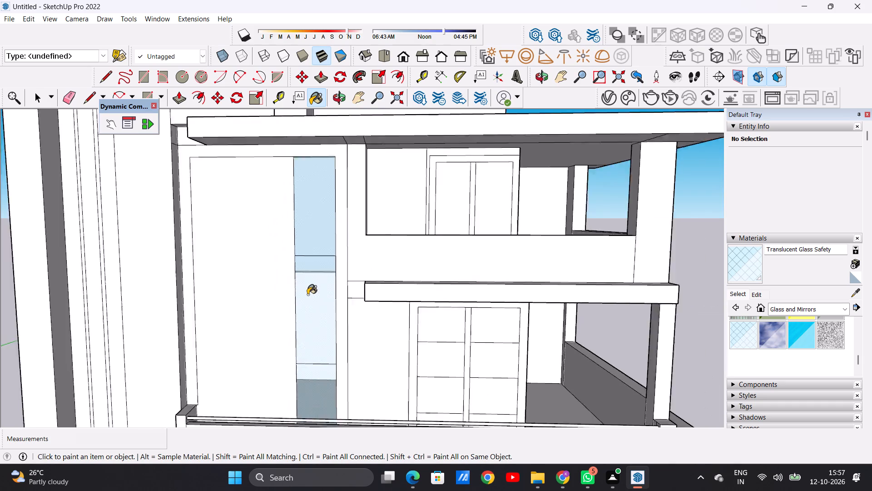
scroll(307, 295, down, 10)
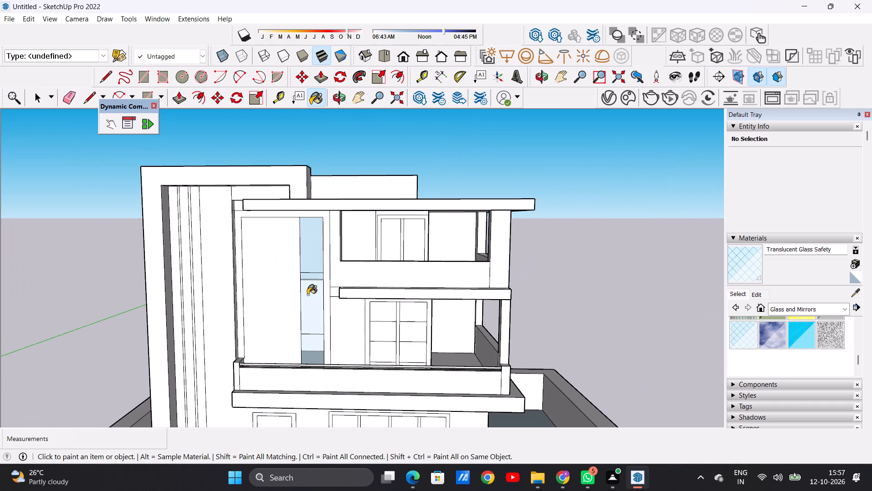
key(space)
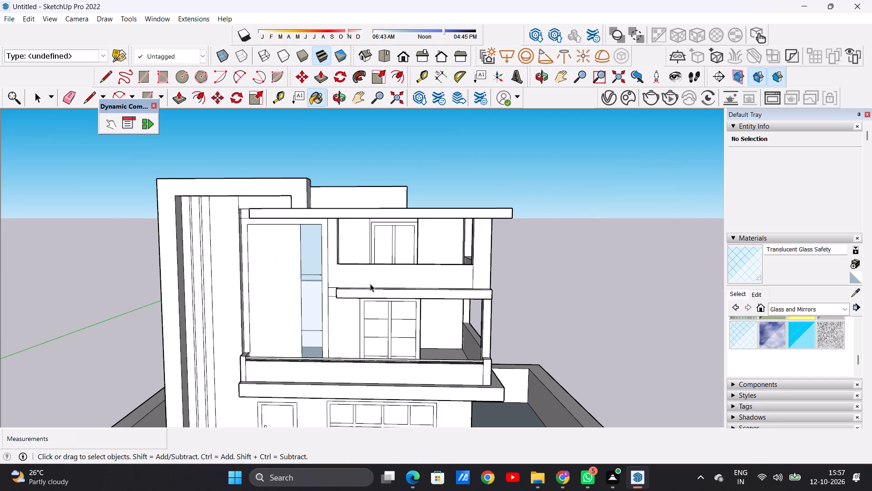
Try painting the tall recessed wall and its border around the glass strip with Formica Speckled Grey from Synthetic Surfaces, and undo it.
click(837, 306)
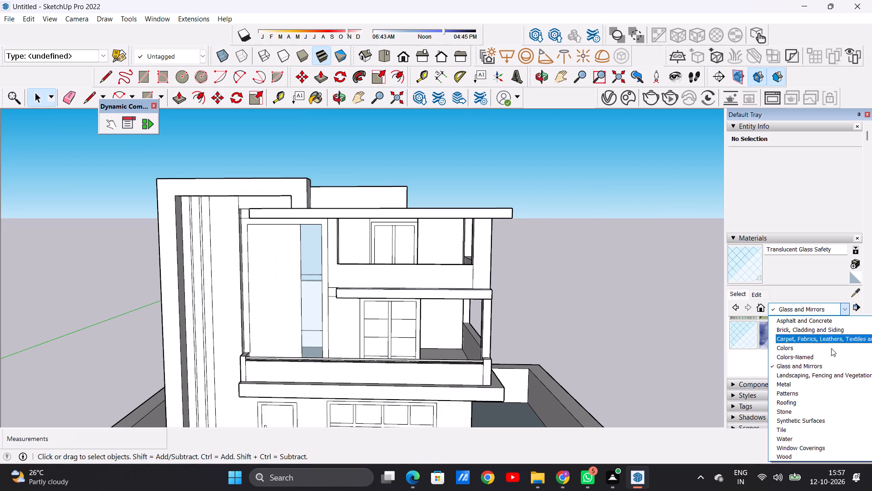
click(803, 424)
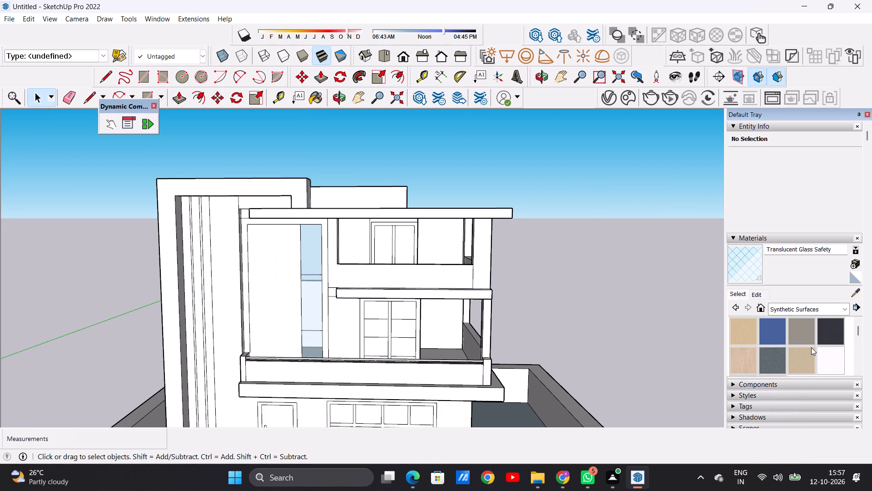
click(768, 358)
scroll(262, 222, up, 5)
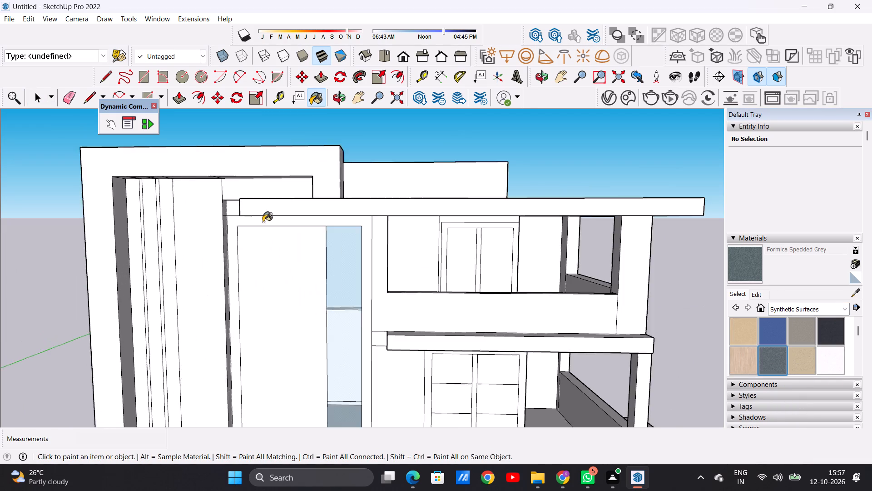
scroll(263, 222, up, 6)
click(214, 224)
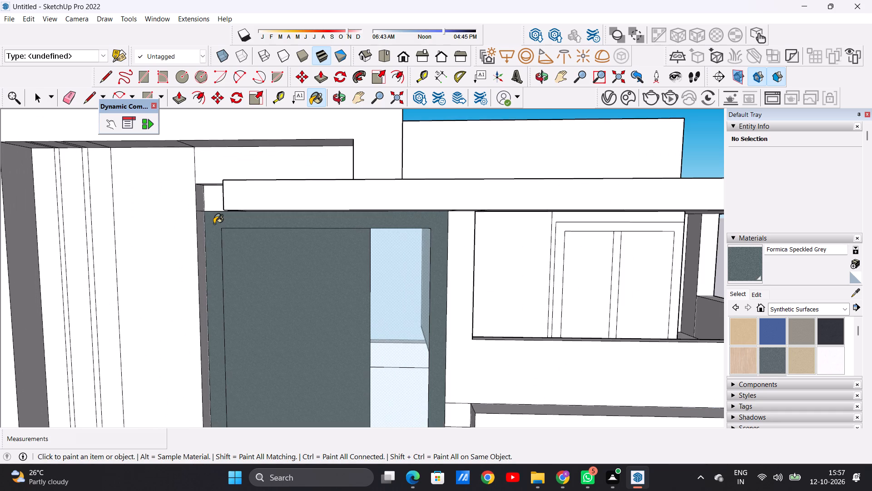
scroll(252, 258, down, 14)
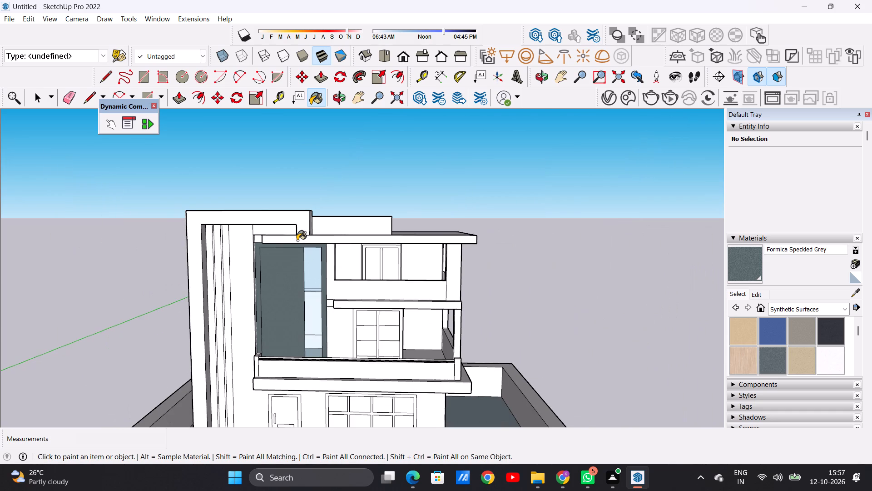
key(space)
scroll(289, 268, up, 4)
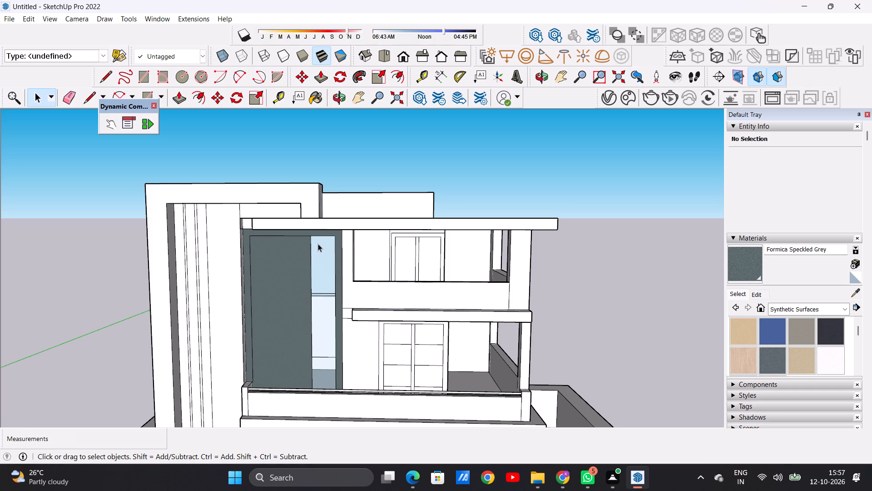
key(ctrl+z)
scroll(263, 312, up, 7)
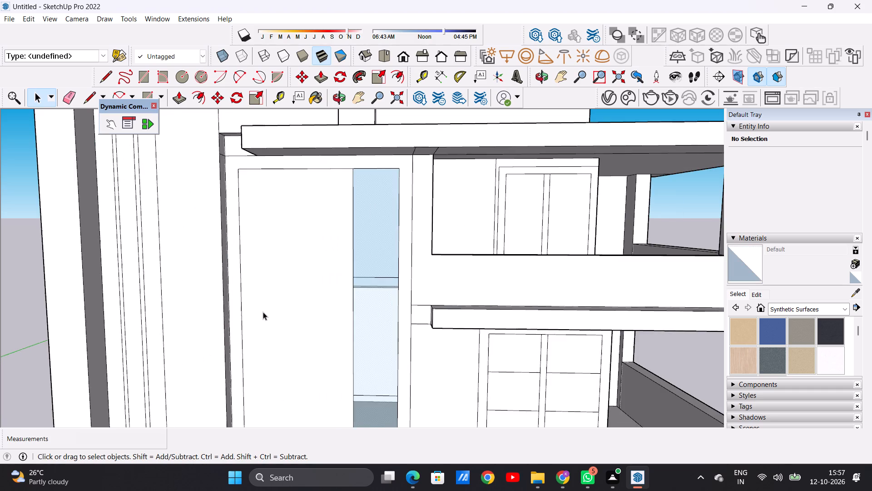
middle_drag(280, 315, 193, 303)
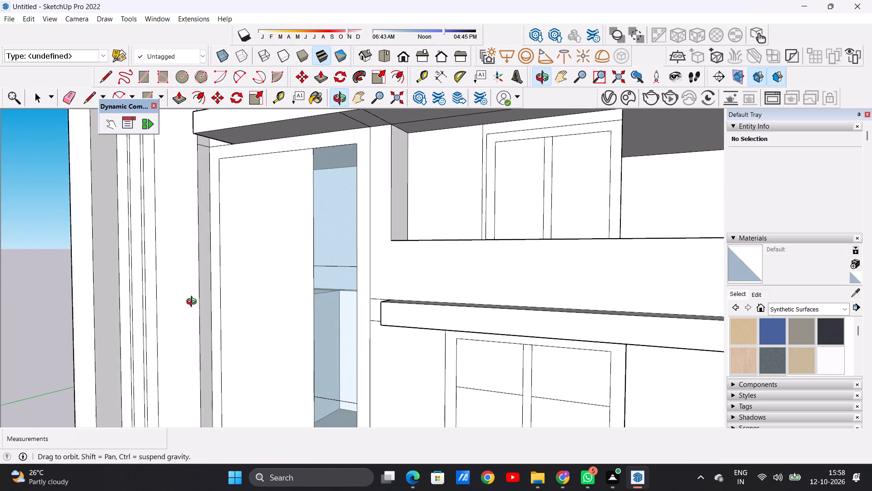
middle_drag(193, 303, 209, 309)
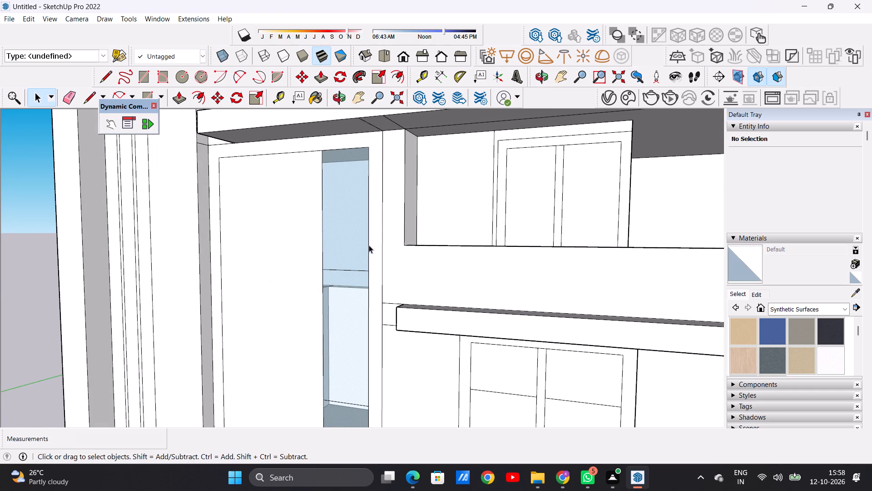
Draw a short line at the foot of the tall recessed wall, extending its open bottom edge to the balcony's end wall.
scroll(383, 225, down, 4)
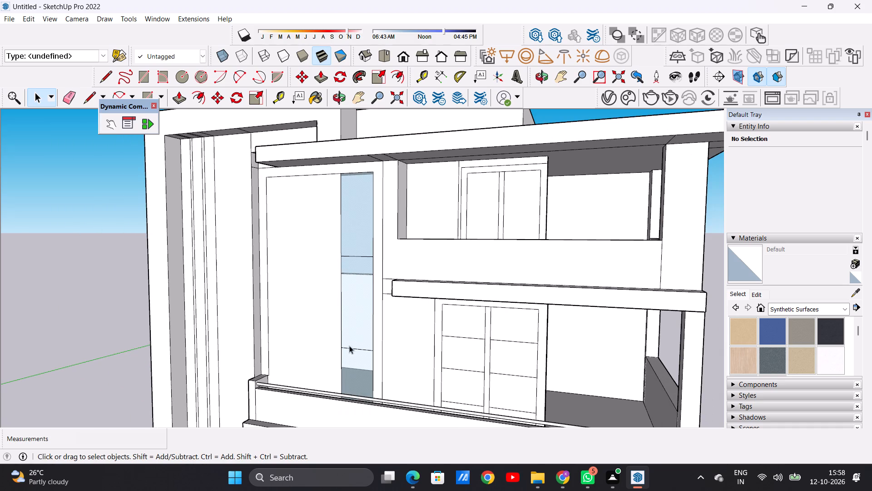
middle_drag(351, 357, 209, 451)
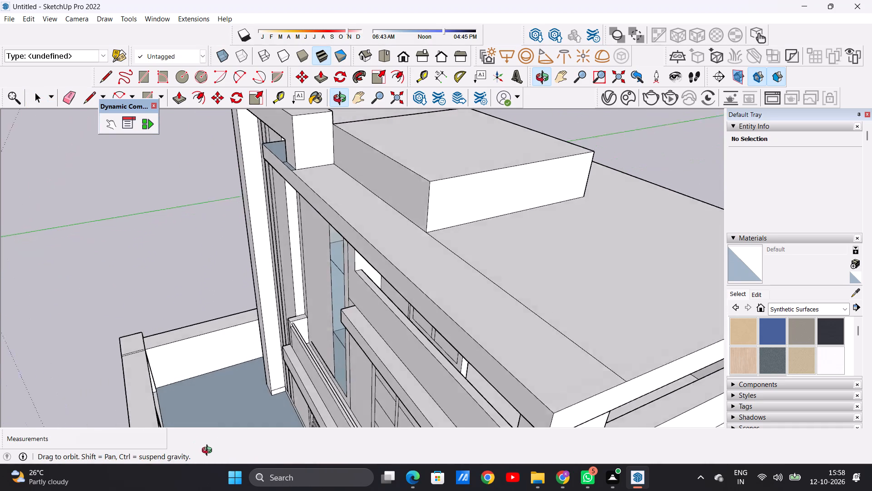
middle_drag(209, 451, 216, 456)
scroll(306, 333, up, 8)
scroll(306, 333, down, 1)
scroll(306, 333, up, 1)
scroll(306, 333, down, 1)
scroll(306, 333, up, 9)
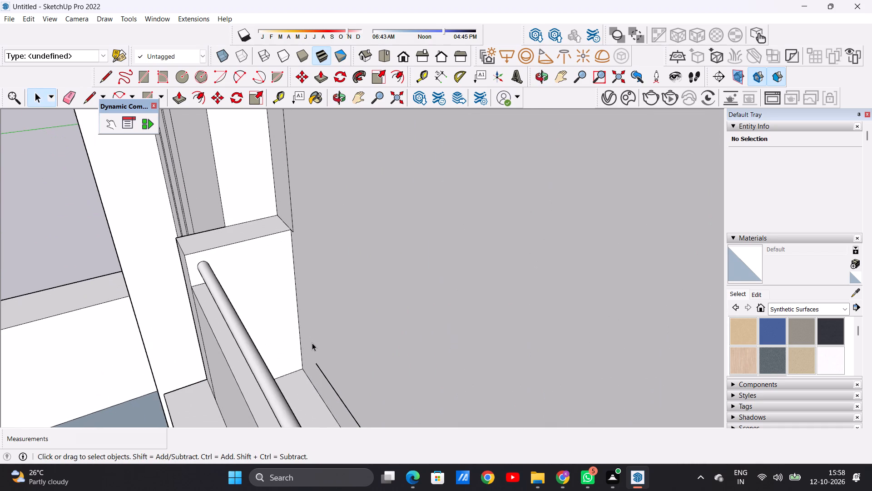
key(l)
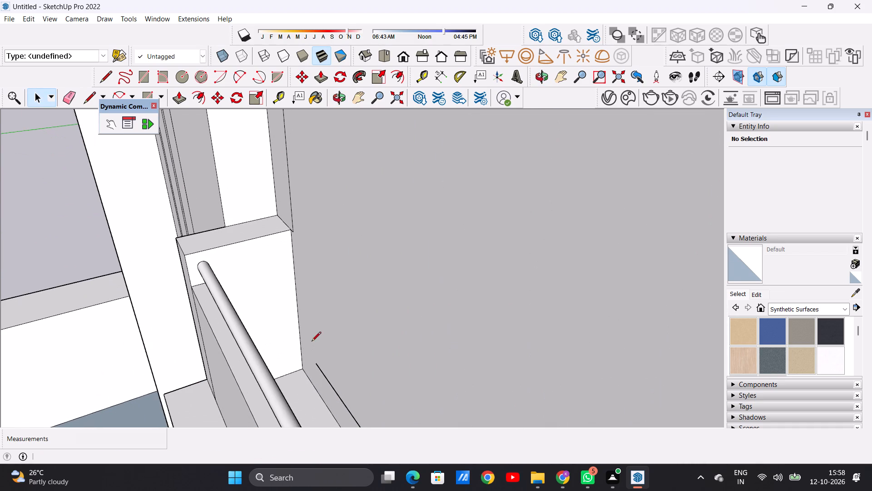
scroll(315, 356, up, 5)
click(319, 369)
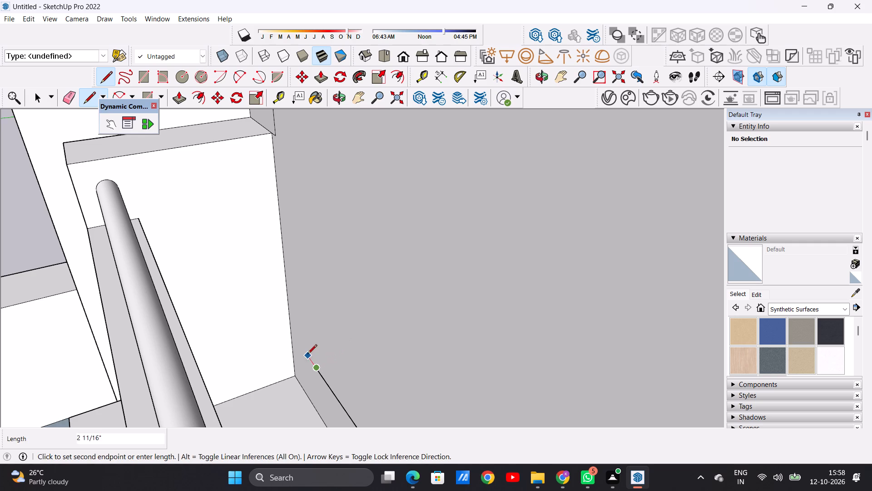
click(288, 329)
scroll(295, 330, down, 6)
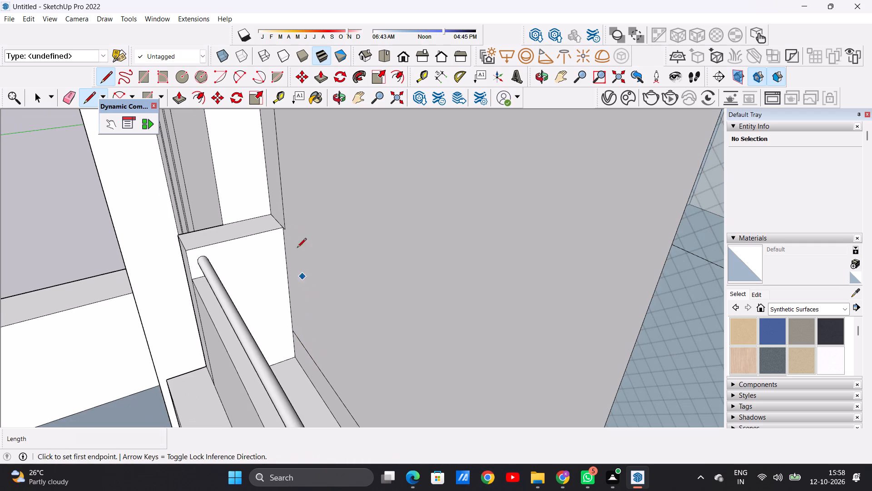
scroll(283, 243, up, 6)
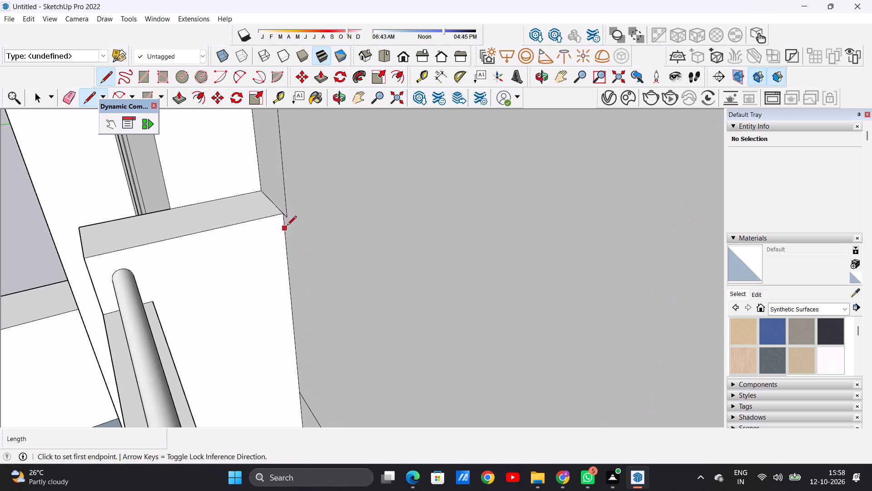
key(space)
scroll(304, 264, down, 3)
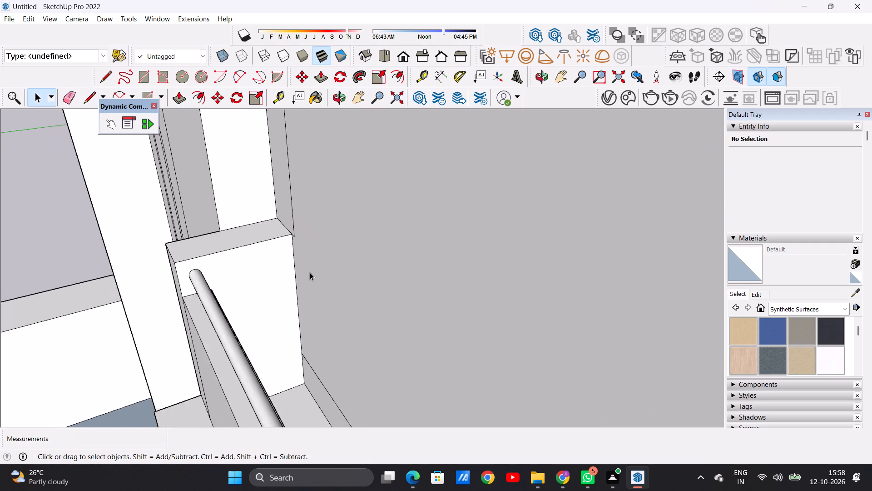
Paint the border around the tall recessed wall and glass strip with Wood Veneer 01 from the Wood collection.
scroll(310, 272, down, 20)
scroll(310, 272, down, 1)
middle_drag(314, 280, 351, 269)
scroll(351, 273, down, 14)
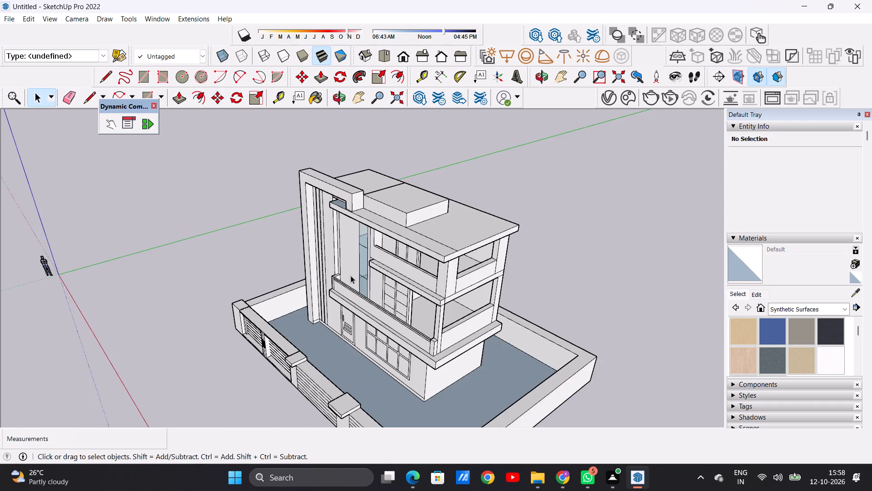
scroll(351, 264, up, 1)
middle_drag(357, 256, 433, 181)
scroll(374, 210, up, 13)
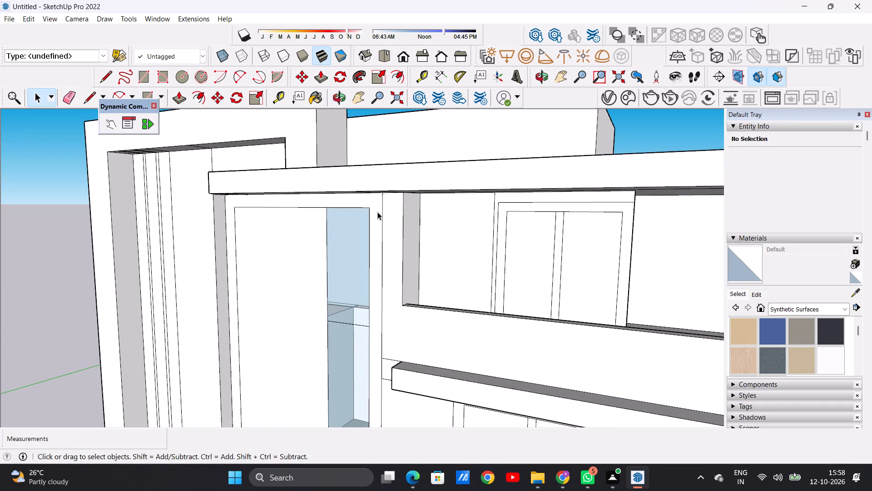
click(773, 358)
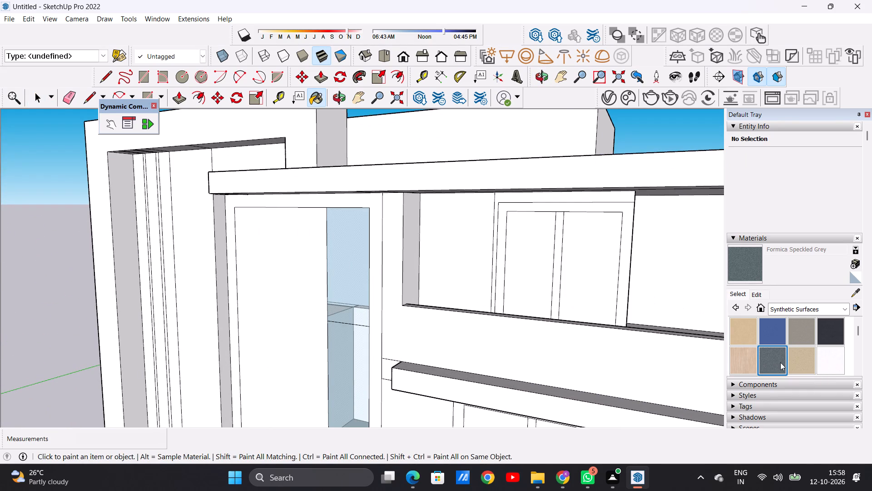
click(846, 307)
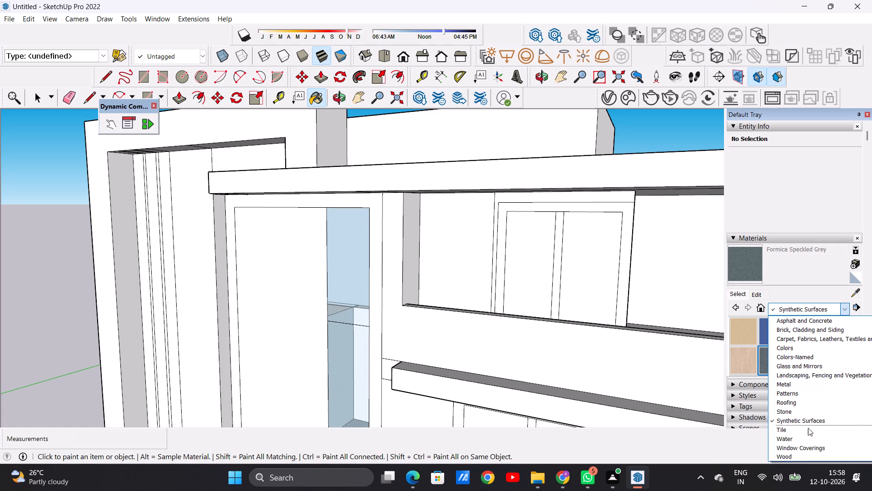
click(786, 454)
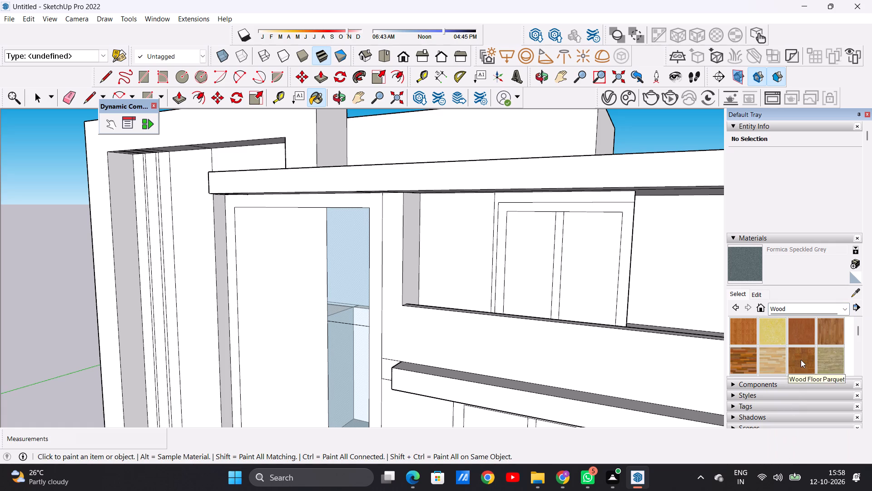
scroll(801, 360, down, 1)
click(799, 341)
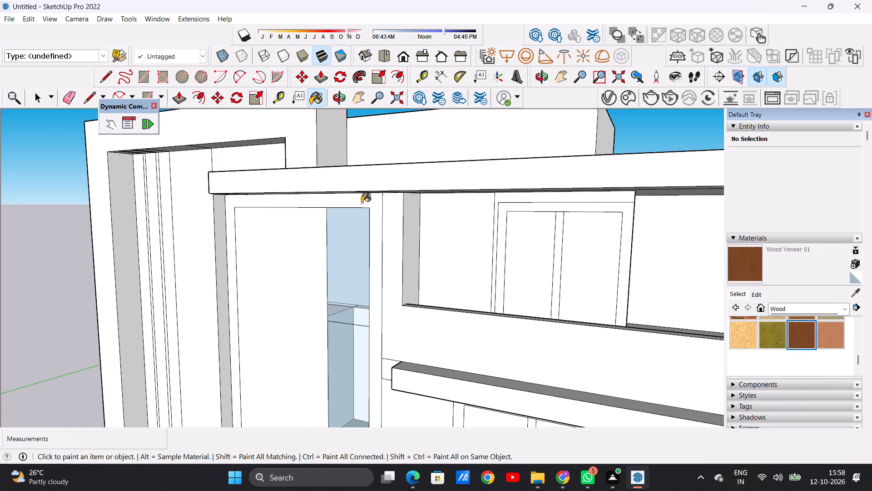
scroll(363, 201, up, 1)
scroll(364, 200, down, 1)
scroll(364, 200, up, 4)
click(381, 201)
scroll(350, 265, down, 9)
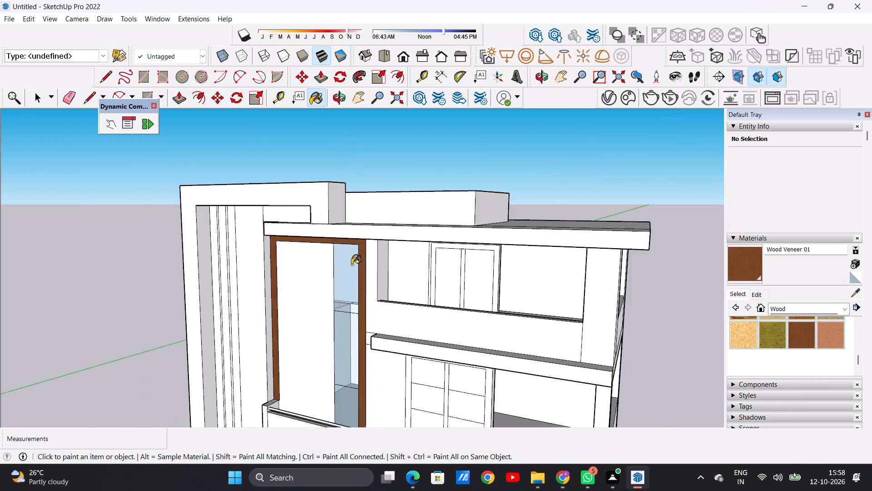
scroll(352, 265, down, 12)
middle_drag(375, 312, 463, 283)
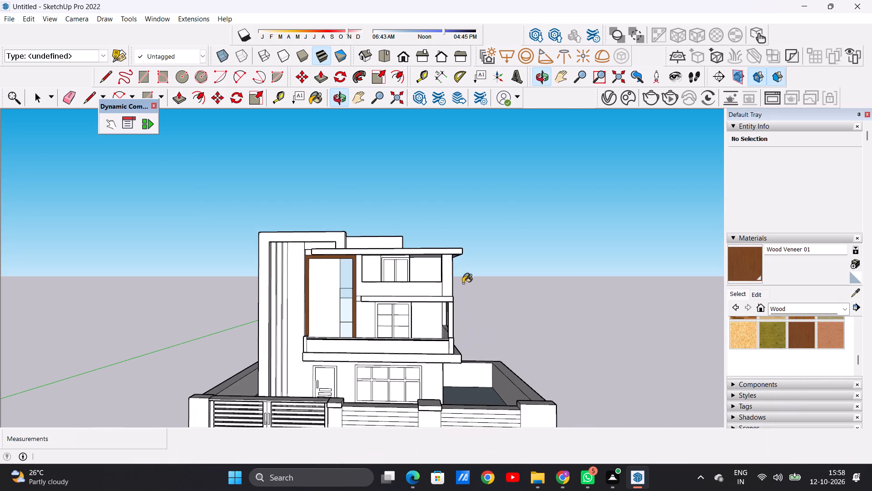
key(space)
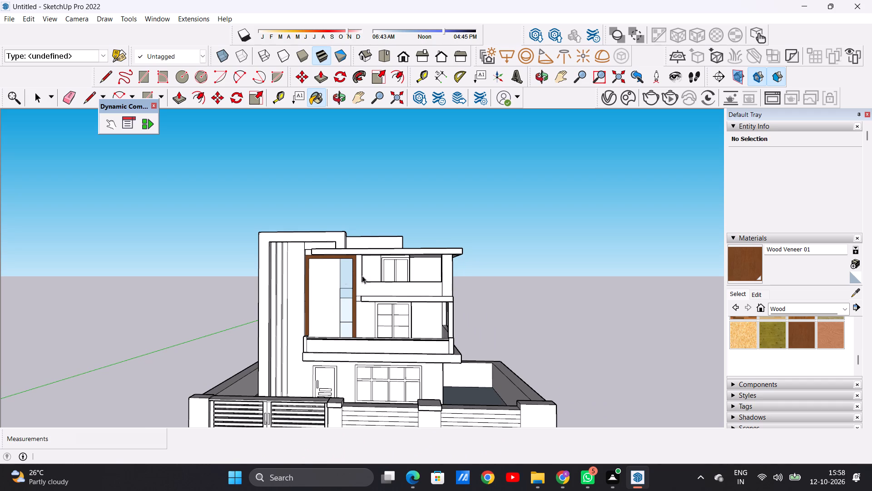
scroll(319, 288, up, 1)
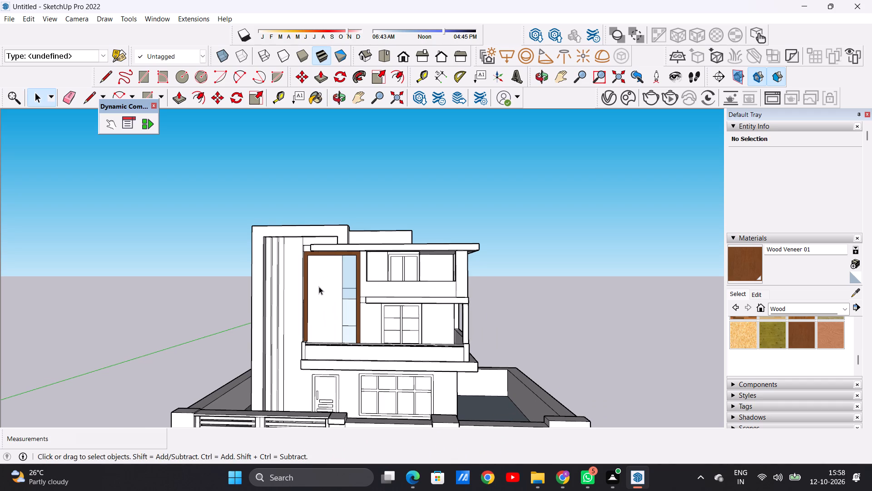
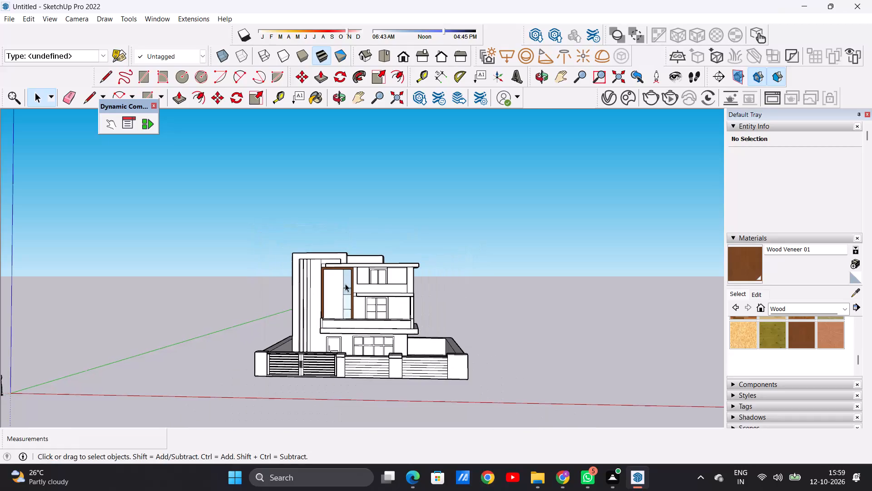
Paint the tall recessed wall beside the glass strip with Formica Laminate Light from the Synthetic Surfaces collection.
scroll(344, 287, up, 8)
middle_drag(324, 319, 312, 256)
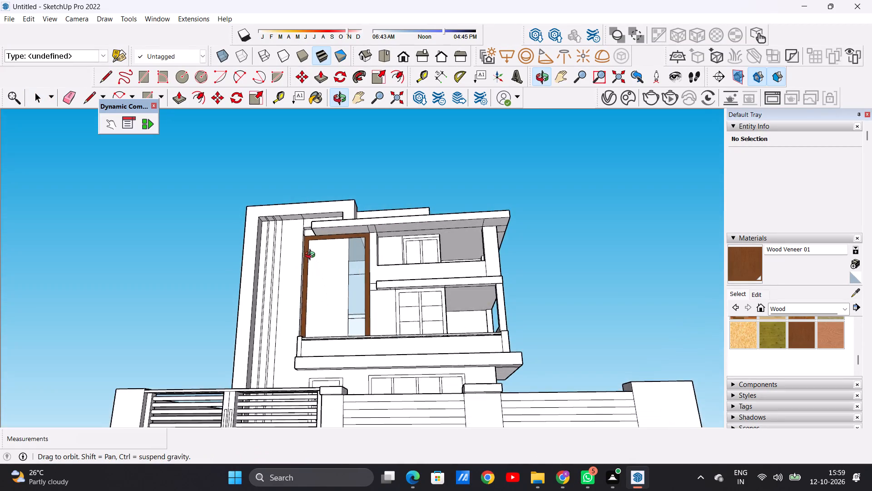
middle_drag(312, 256, 342, 307)
scroll(279, 320, down, 2)
scroll(338, 299, up, 2)
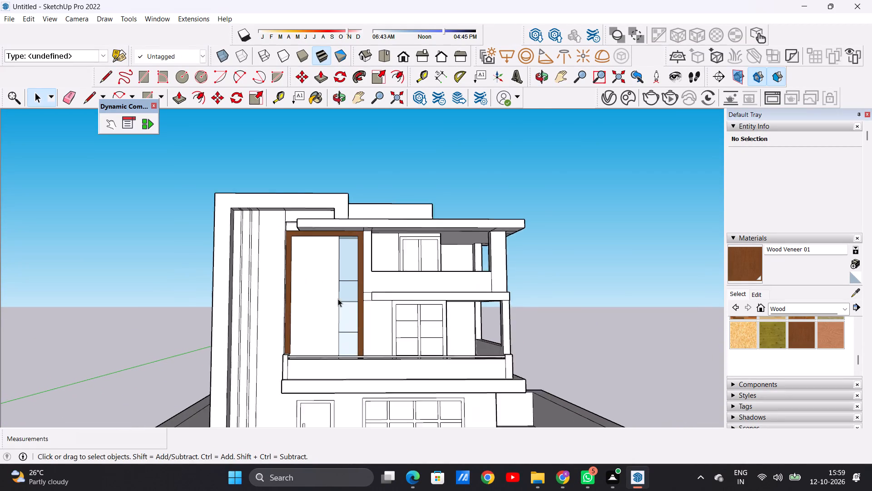
scroll(338, 299, up, 2)
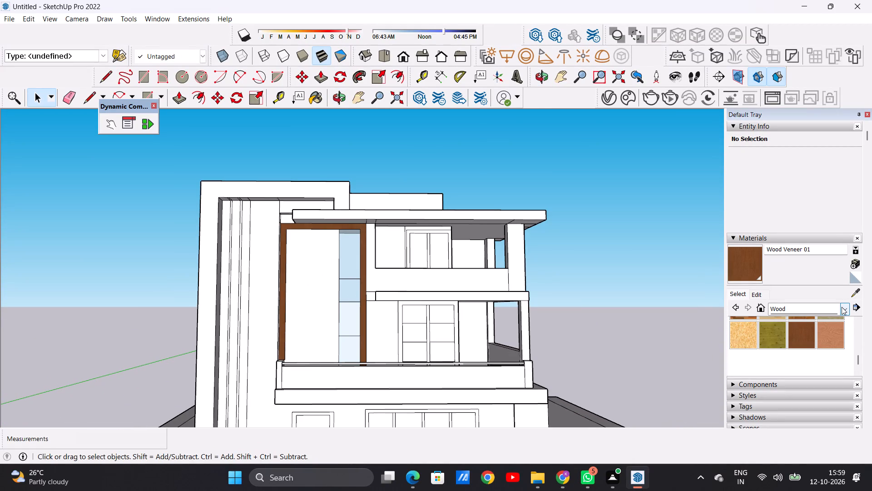
click(842, 307)
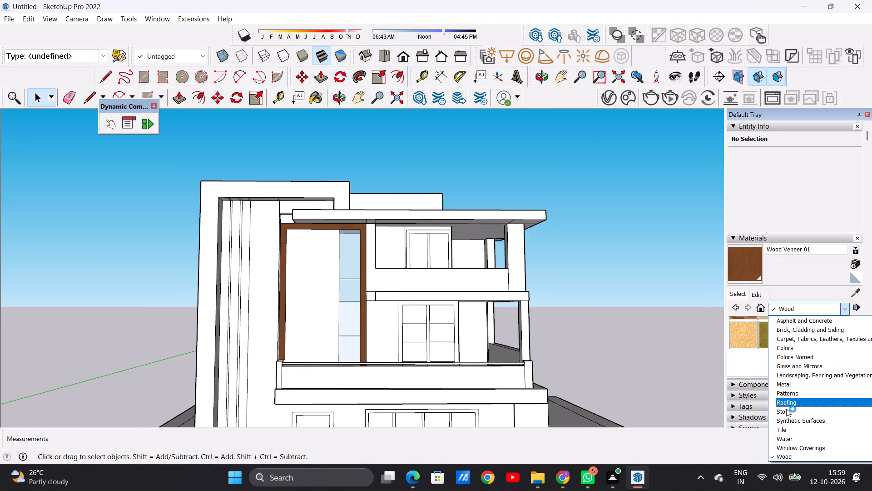
click(778, 418)
click(742, 360)
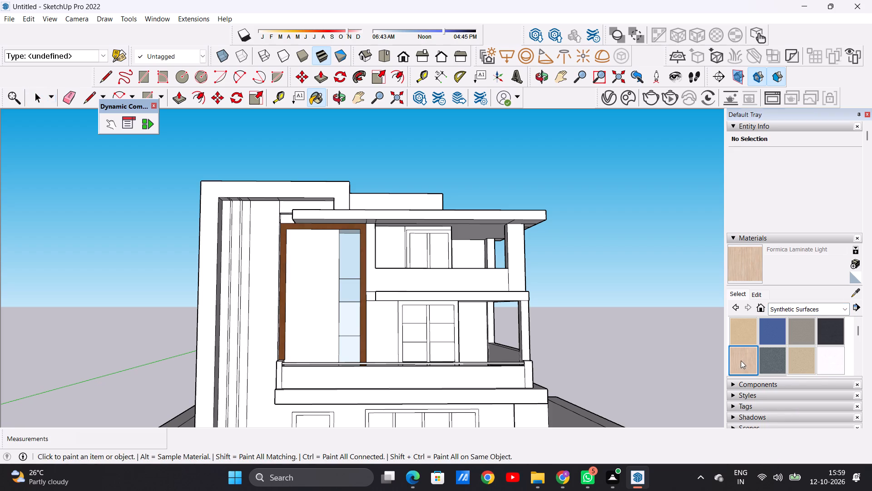
scroll(316, 275, up, 7)
click(319, 276)
scroll(285, 279, down, 2)
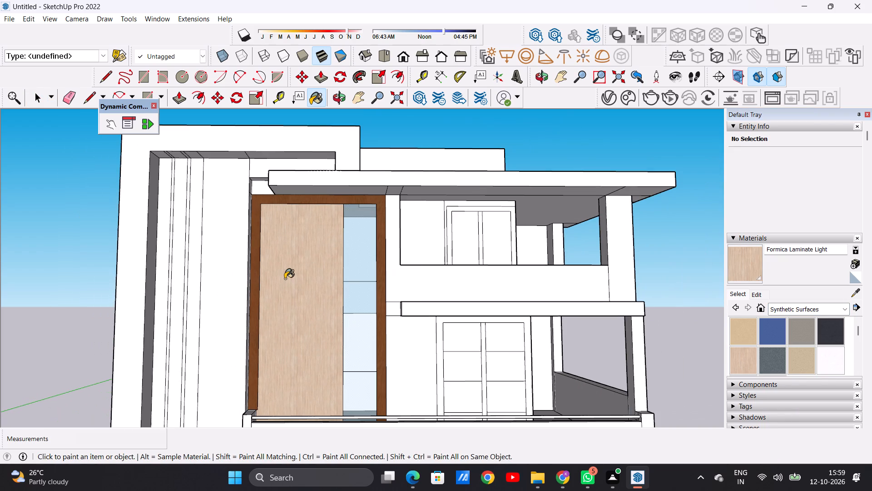
scroll(285, 279, down, 4)
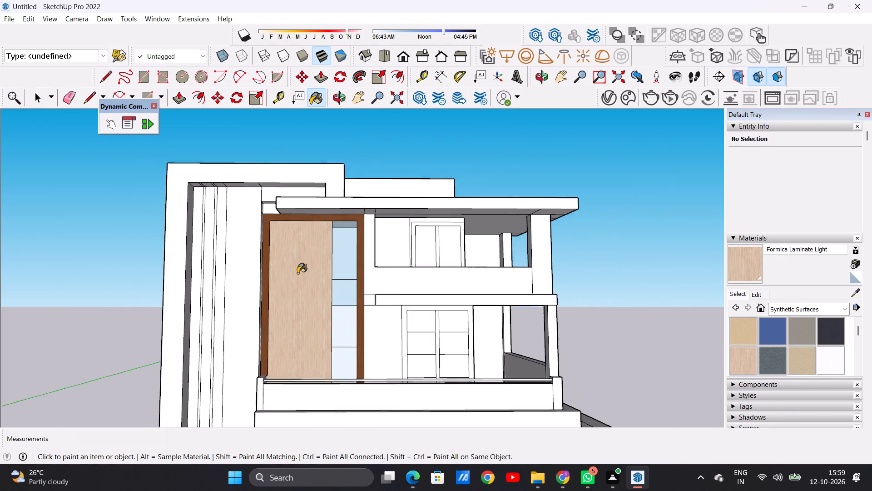
scroll(297, 273, down, 2)
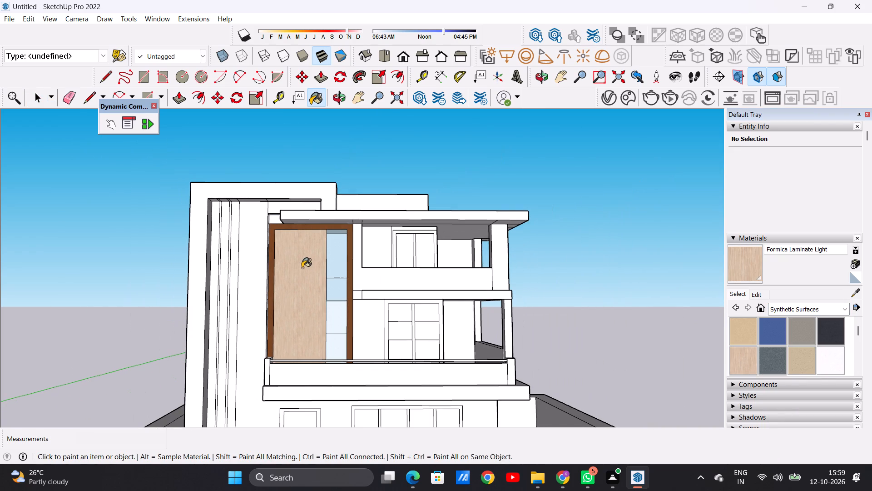
key(space)
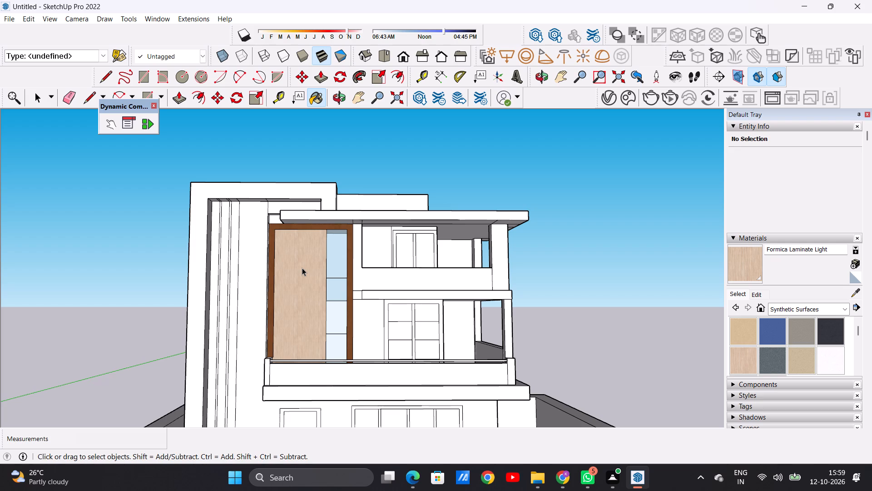
Examine the painted recessed wall, wood border and balcony junction from above and from the front.
scroll(312, 287, down, 2)
scroll(311, 286, up, 1)
scroll(311, 286, down, 10)
scroll(327, 323, up, 1)
scroll(327, 323, down, 2)
scroll(327, 323, up, 4)
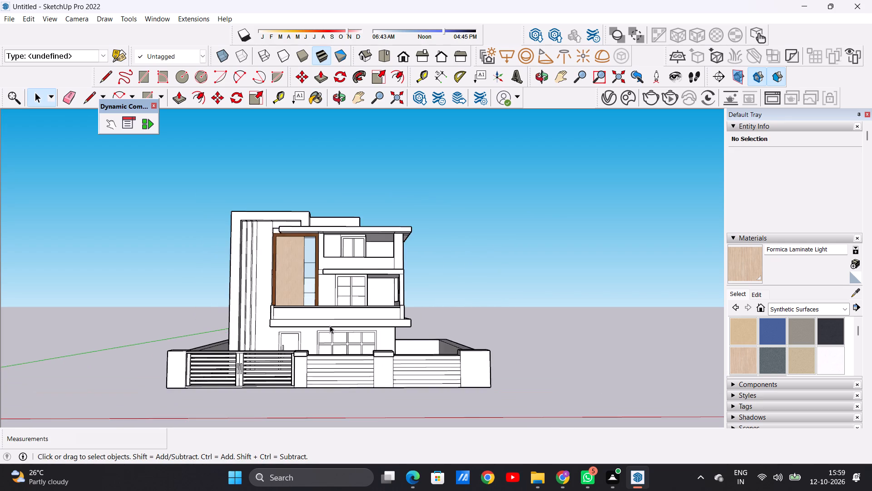
middle_drag(351, 329, 334, 335)
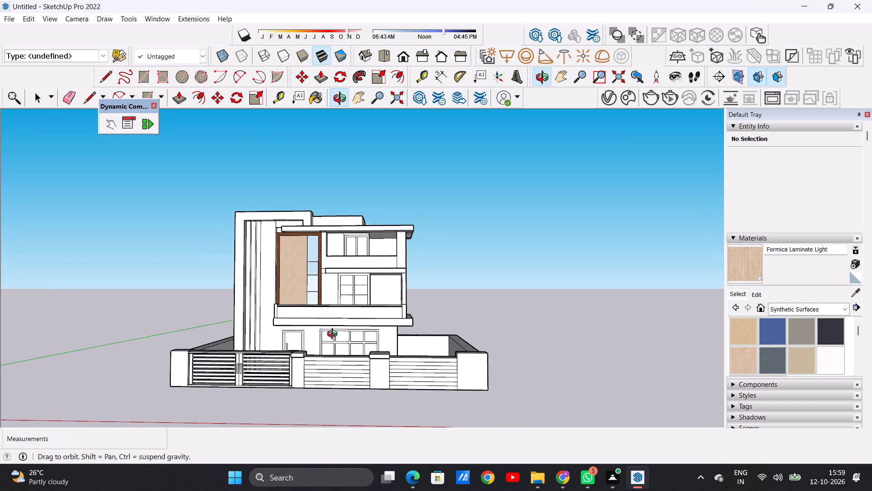
middle_drag(334, 335, 333, 334)
scroll(291, 279, up, 1)
scroll(291, 279, down, 1)
scroll(291, 279, up, 8)
middle_drag(291, 321, 220, 437)
middle_drag(347, 346, 292, 399)
scroll(322, 338, up, 4)
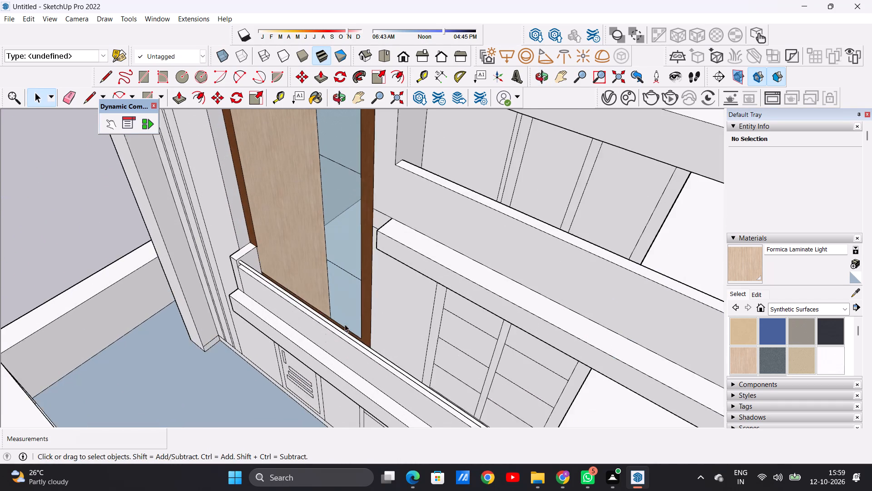
scroll(345, 324, up, 4)
scroll(360, 318, down, 1)
scroll(360, 320, up, 2)
middle_drag(339, 328, 421, 326)
scroll(319, 342, down, 3)
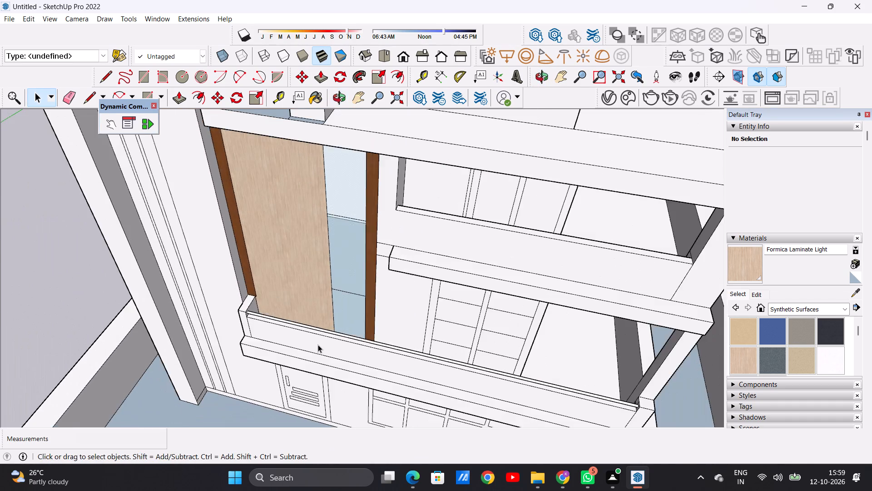
scroll(318, 345, down, 12)
middle_drag(324, 350, 359, 251)
scroll(302, 283, down, 4)
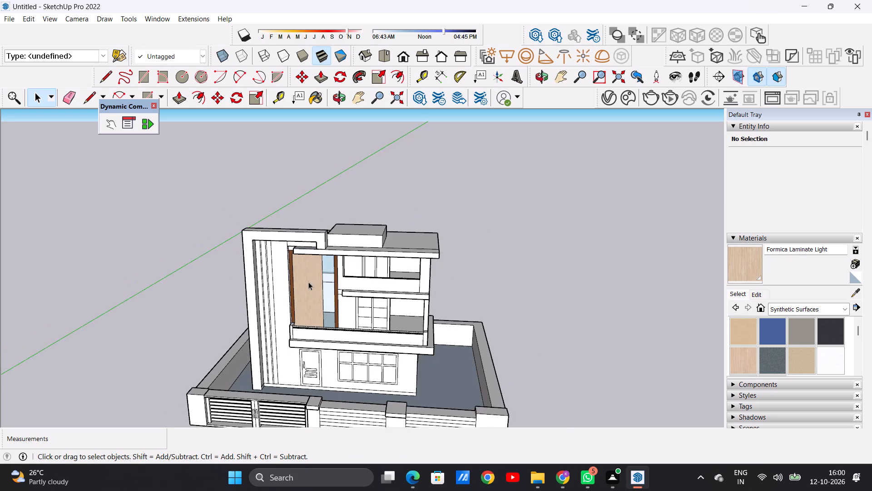
middle_drag(330, 336, 350, 276)
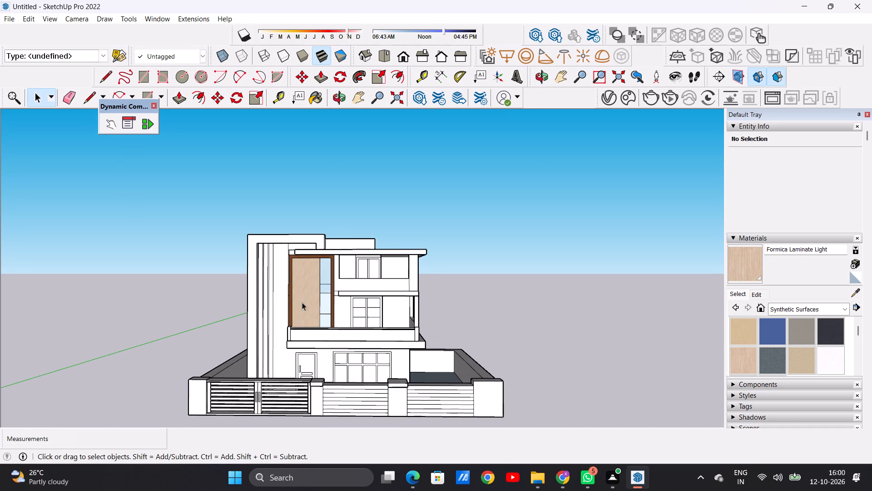
Paint the frame of the ground-floor entrance door with Wood Cherry Original from the Wood collection.
scroll(310, 377, up, 14)
middle_drag(350, 358, 305, 398)
scroll(321, 367, down, 6)
scroll(307, 410, up, 2)
scroll(307, 411, down, 1)
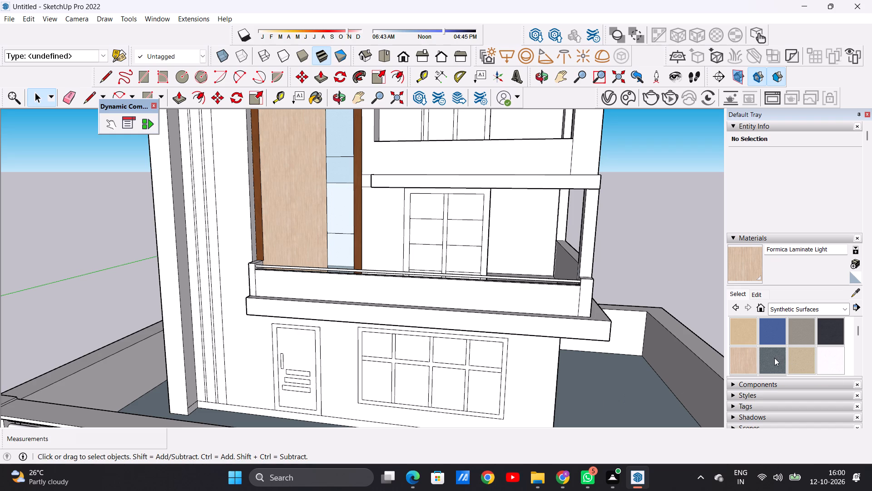
click(846, 310)
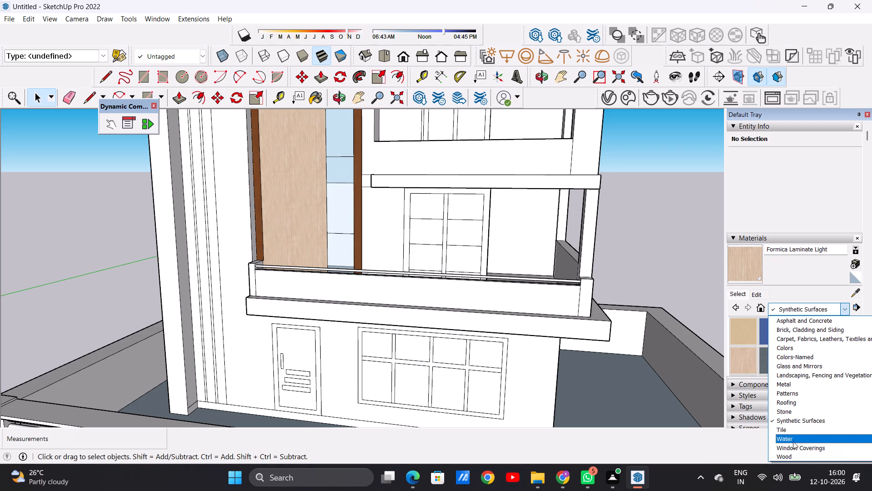
click(782, 458)
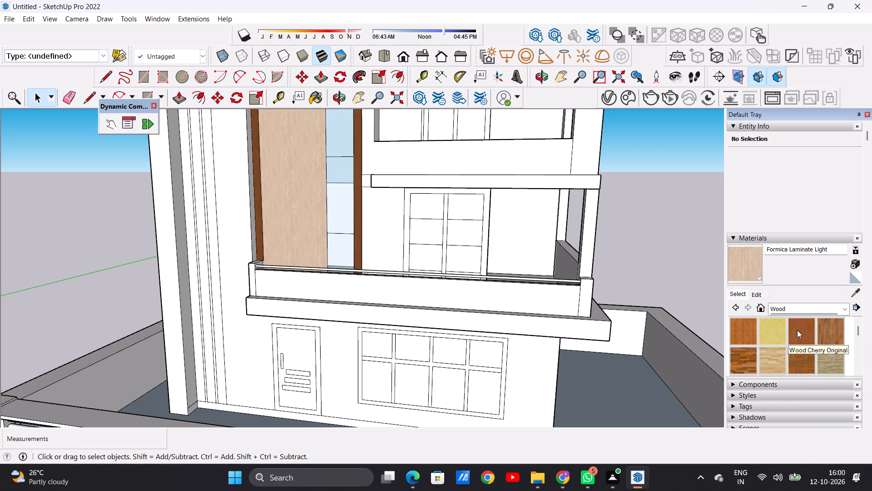
click(797, 330)
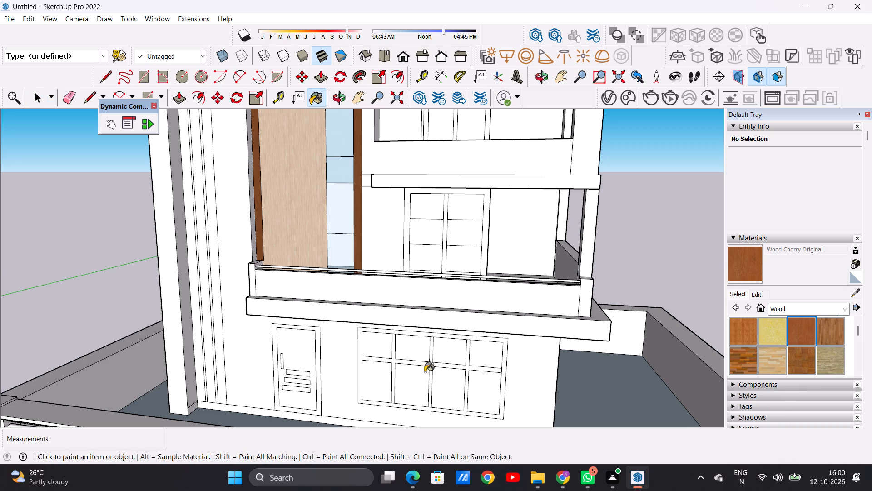
scroll(312, 415, up, 11)
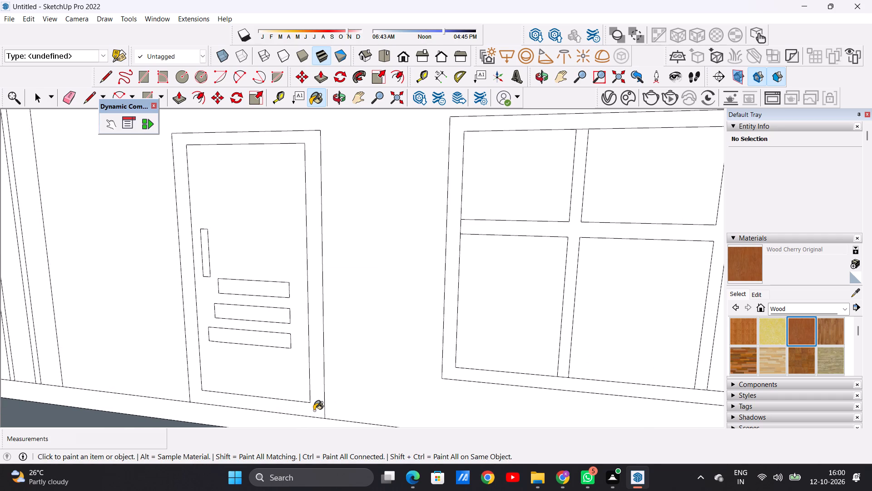
click(314, 411)
scroll(308, 419, down, 5)
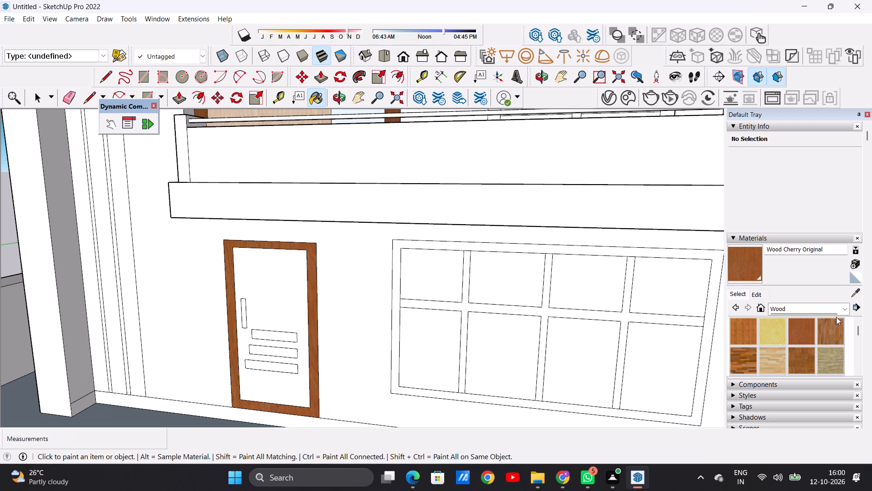
Paint the entrance door's leaf with Wood Floor from the Wood collection.
click(826, 330)
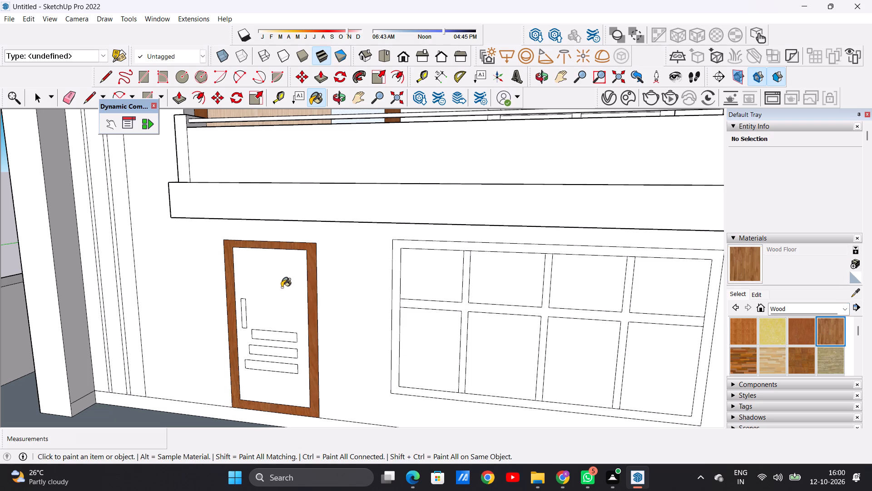
click(282, 287)
scroll(275, 313, up, 7)
scroll(289, 300, down, 6)
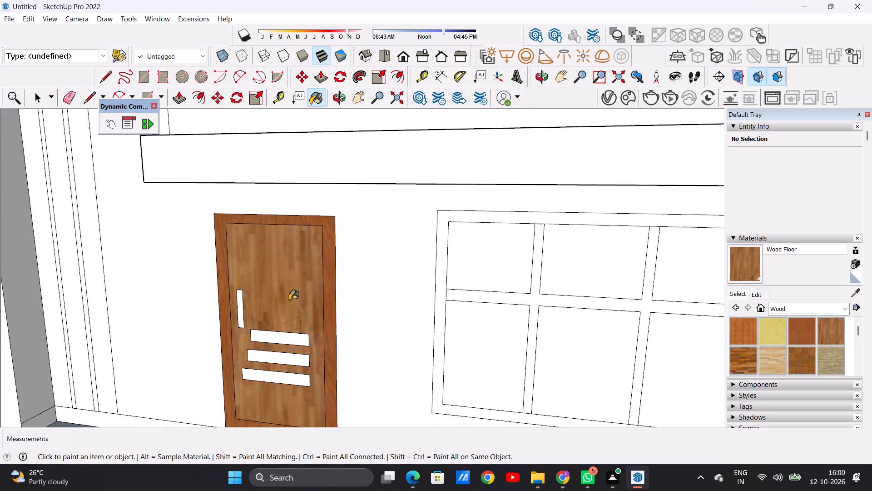
scroll(290, 306, down, 4)
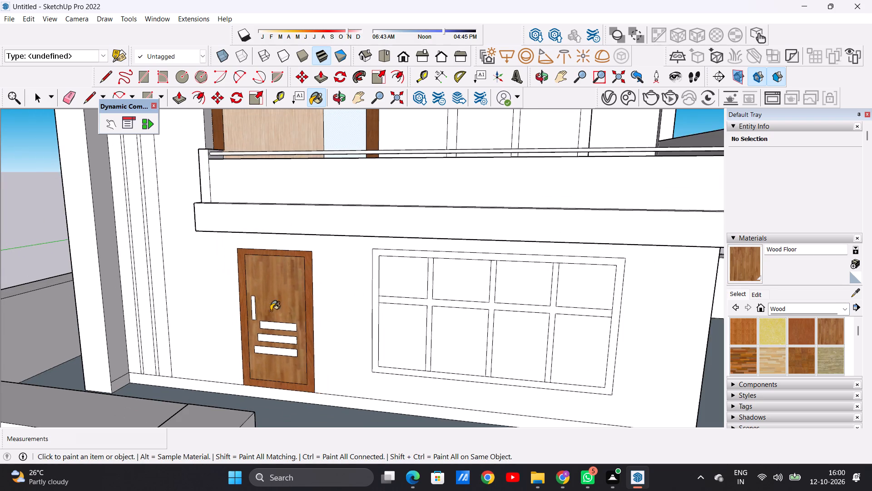
Paint the entrance door's narrow vertical handle with Wood Lumber ButtJoined from the Wood collection.
scroll(268, 381, up, 6)
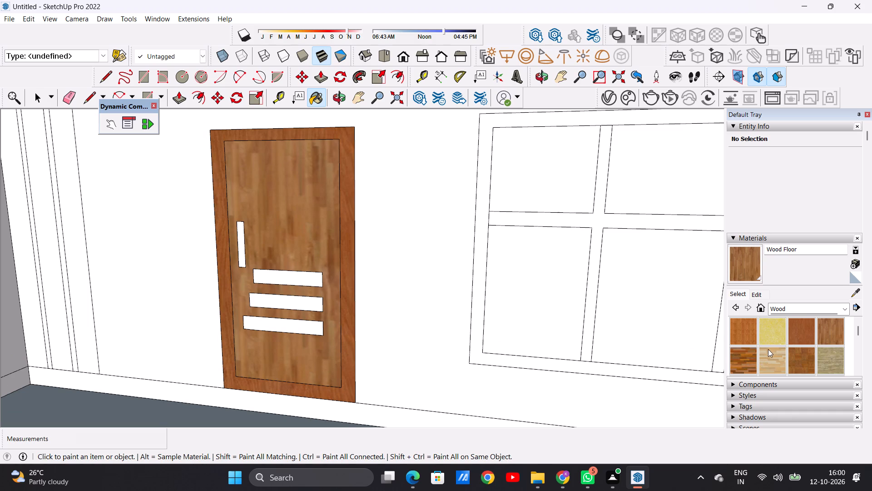
click(832, 358)
scroll(212, 251, up, 6)
scroll(269, 243, down, 1)
scroll(268, 243, up, 1)
scroll(268, 243, down, 1)
scroll(268, 243, up, 1)
click(265, 244)
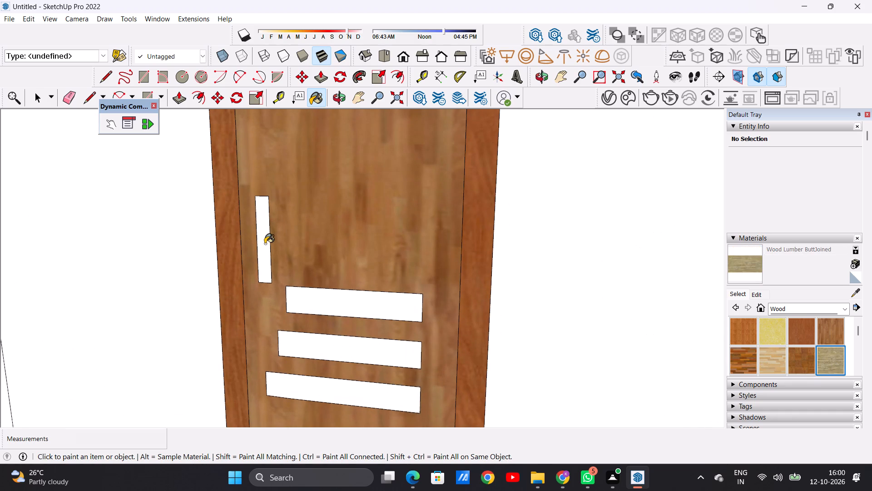
scroll(267, 249, down, 5)
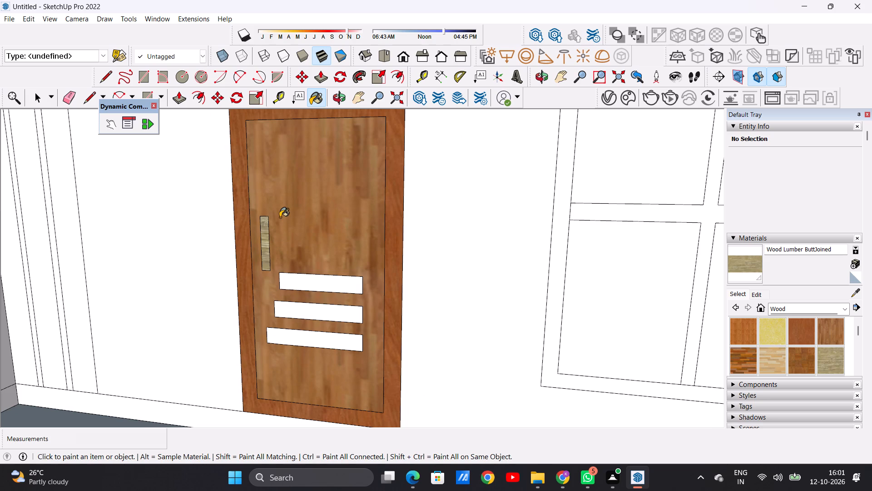
Paint the three horizontal strips on the entrance door with Formica Laminate Dark from the Synthetic Surfaces collection.
click(843, 308)
click(812, 424)
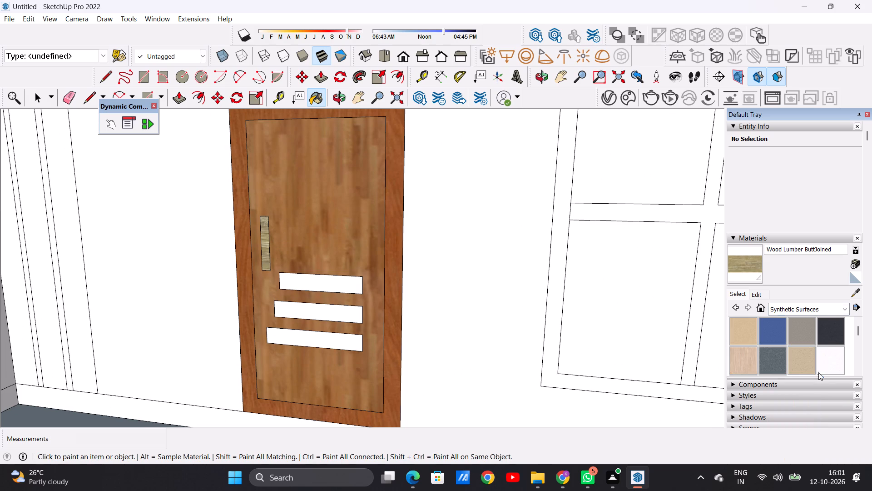
click(826, 314)
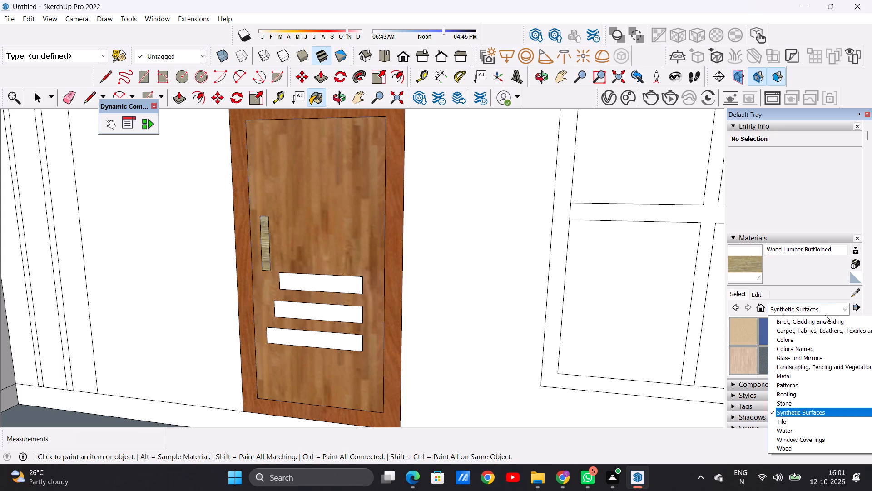
click(802, 423)
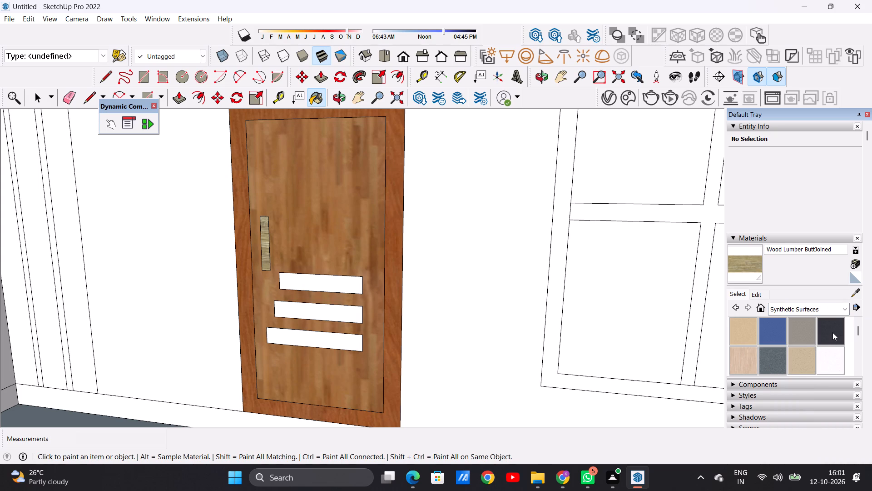
click(832, 332)
scroll(369, 338, up, 6)
scroll(357, 346, down, 1)
scroll(350, 347, up, 1)
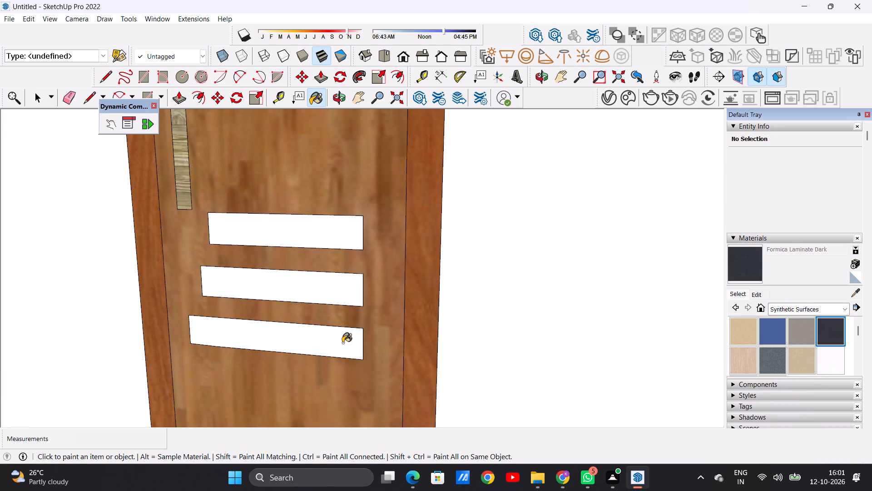
click(342, 343)
click(343, 290)
click(328, 233)
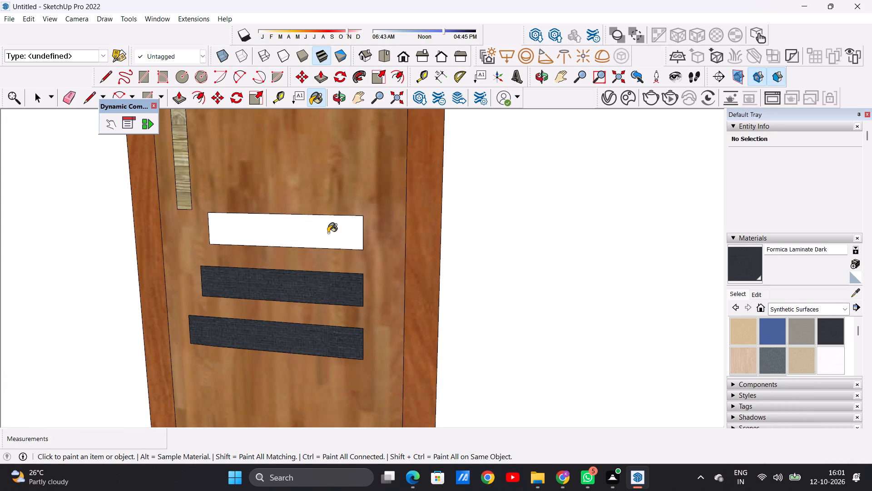
scroll(311, 299, down, 13)
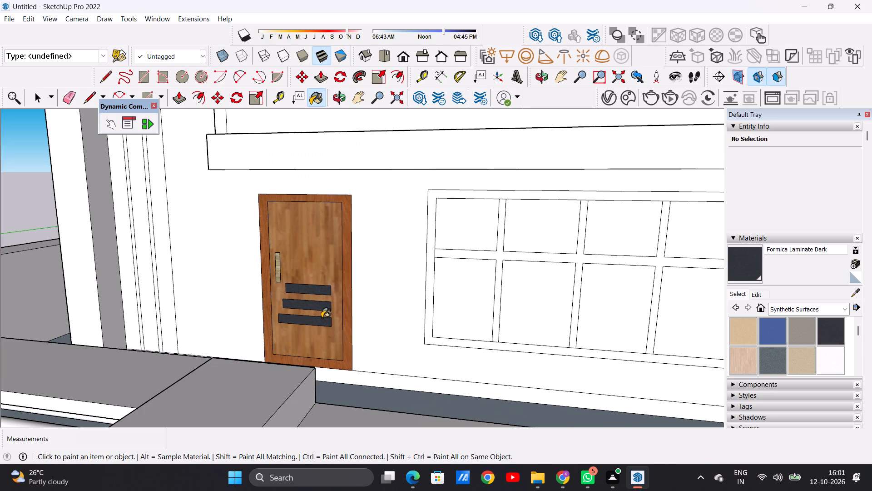
key(space)
scroll(337, 326, down, 6)
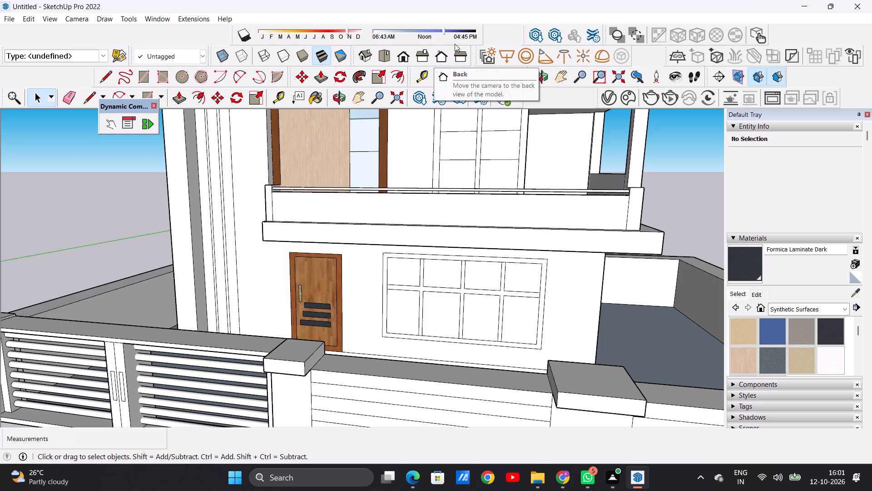
Paint the frame and central mullion of the top-floor balcony window with Wood Veneer 01 from the Wood collection.
scroll(220, 263, down, 9)
scroll(297, 268, down, 3)
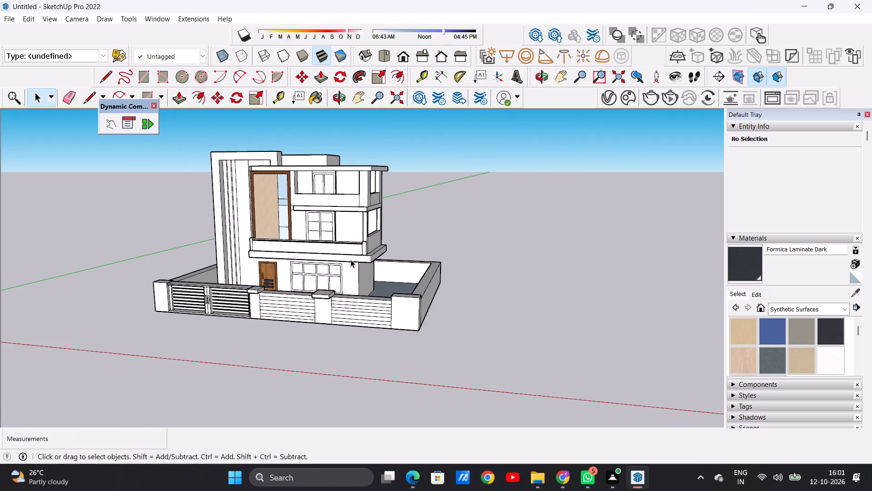
scroll(340, 251, down, 3)
scroll(325, 211, up, 8)
scroll(316, 205, up, 13)
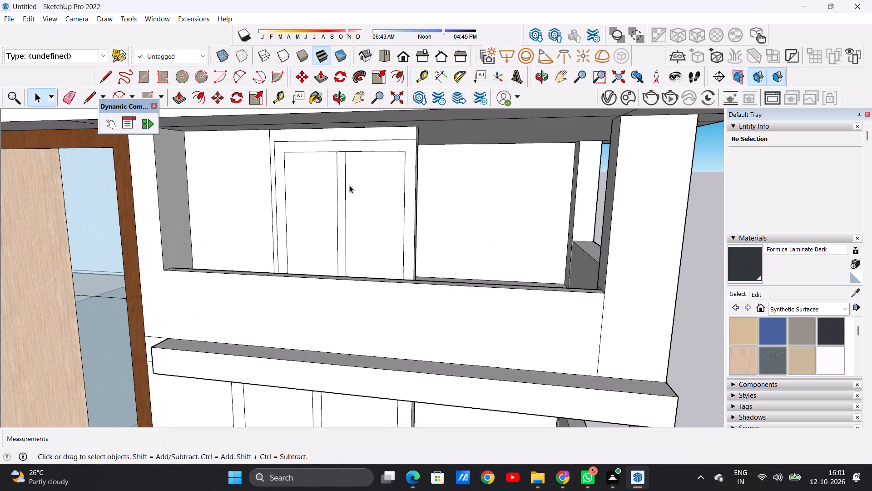
middle_drag(382, 198, 381, 195)
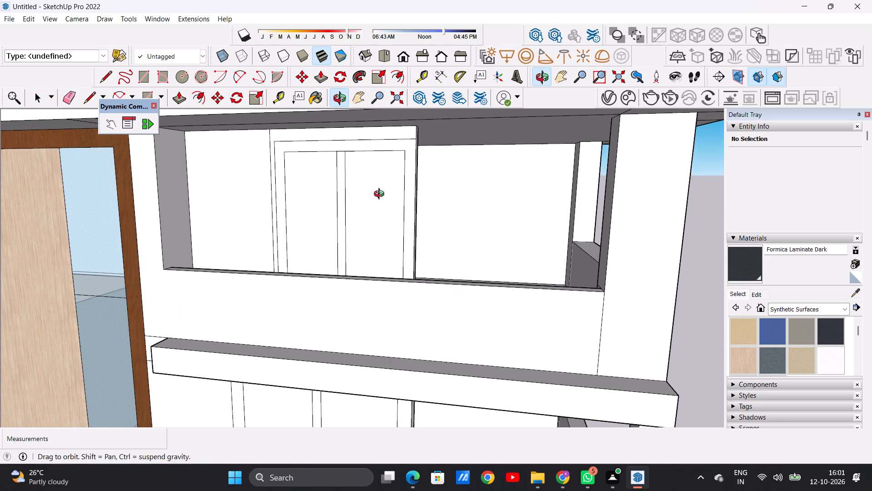
middle_drag(381, 195, 395, 183)
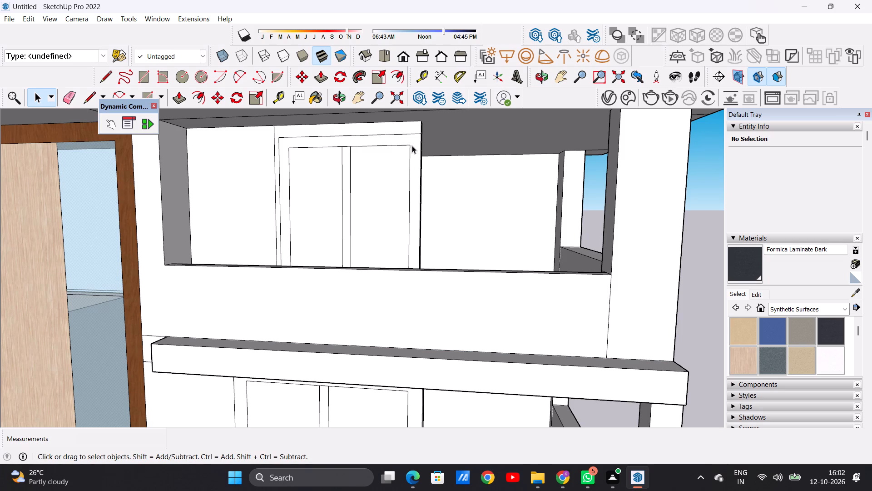
scroll(412, 145, down, 5)
middle_drag(411, 153, 364, 216)
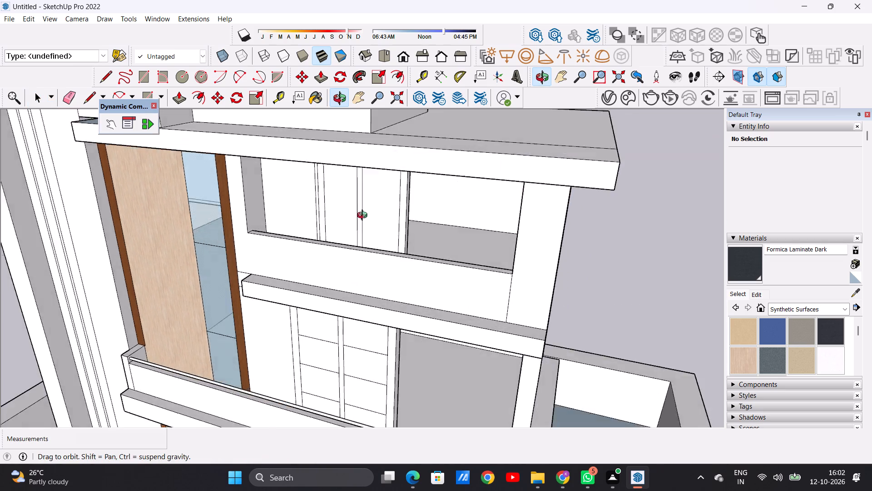
middle_drag(364, 216, 394, 168)
scroll(402, 149, up, 4)
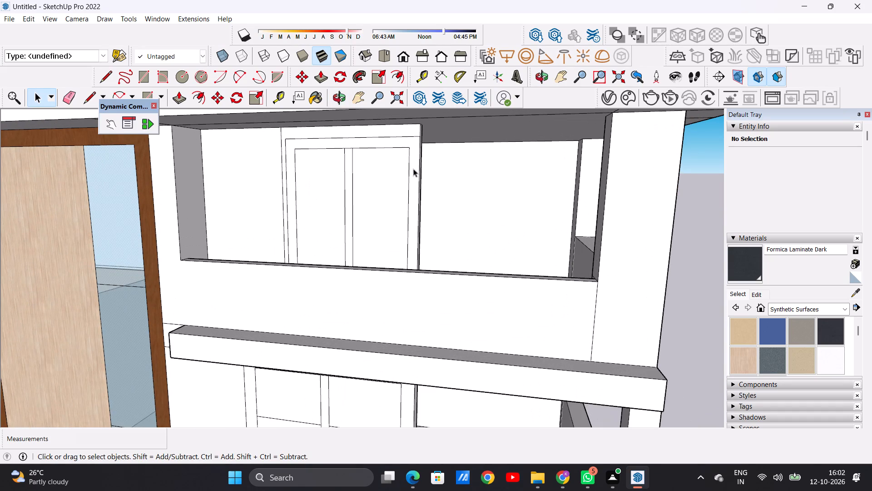
click(844, 314)
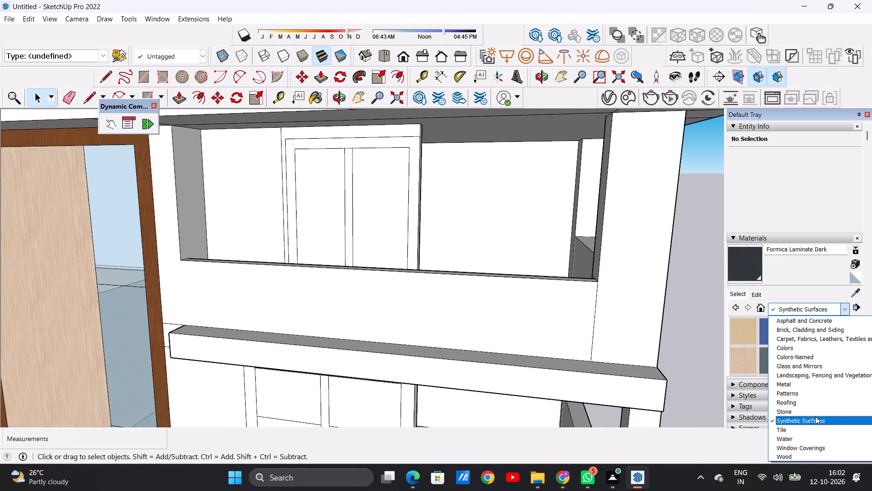
click(794, 455)
scroll(798, 348, down, 1)
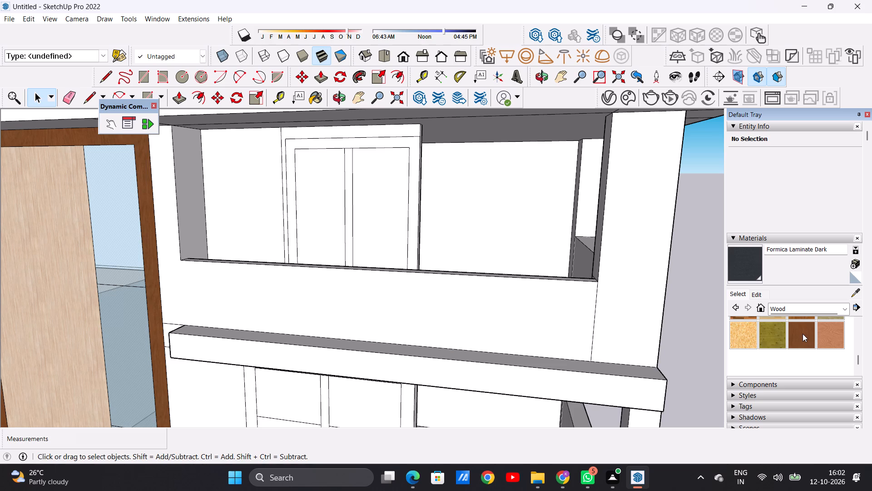
click(803, 334)
scroll(229, 309, down, 1)
scroll(240, 309, up, 1)
scroll(258, 309, down, 7)
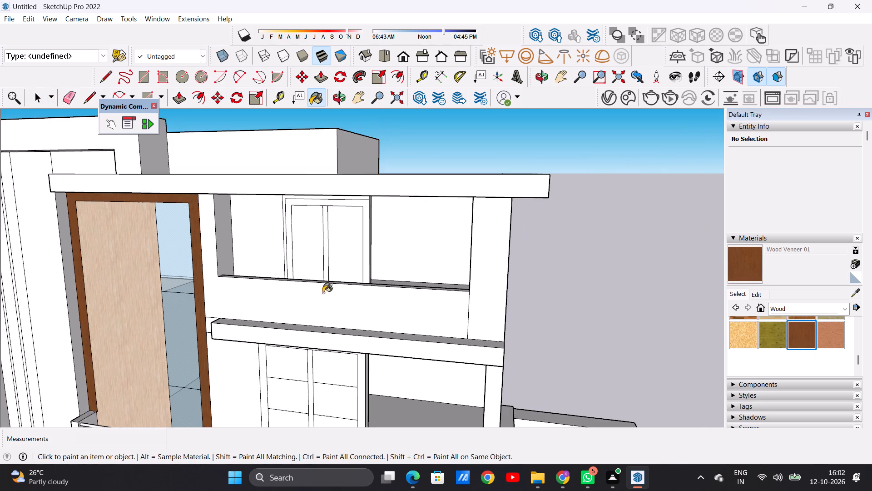
scroll(328, 282, down, 1)
scroll(357, 253, up, 11)
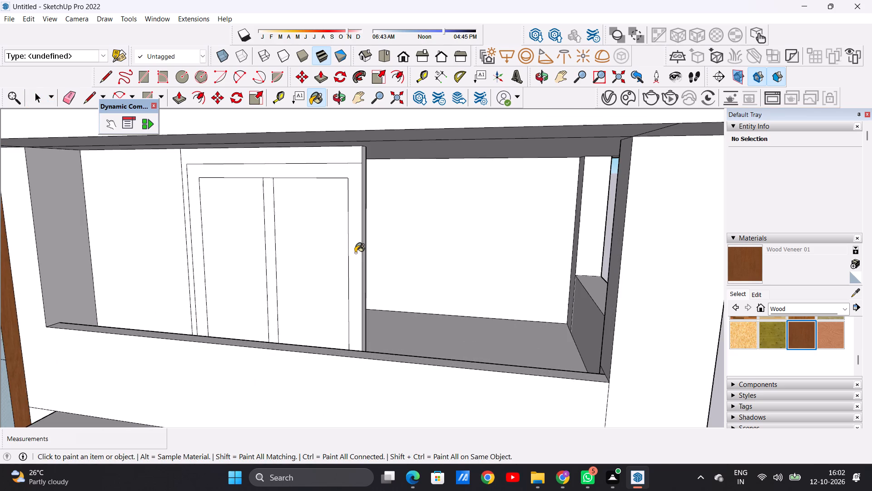
click(355, 253)
click(261, 256)
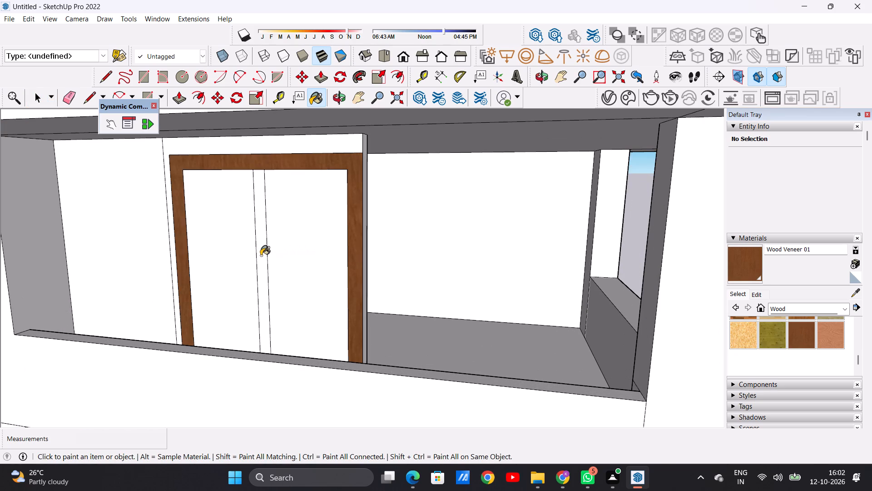
key(space)
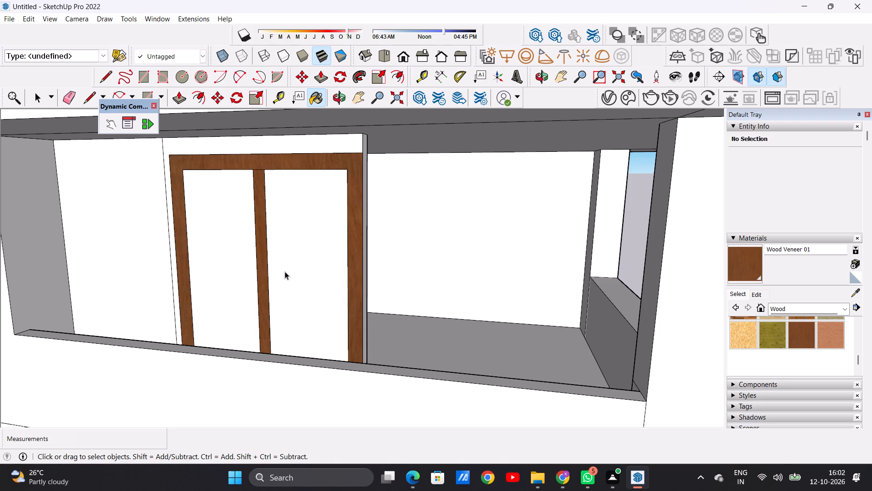
Examine the top-floor window's wood frame close up and against the whole front elevation.
scroll(278, 276, down, 10)
middle_drag(262, 284, 291, 259)
scroll(289, 265, down, 14)
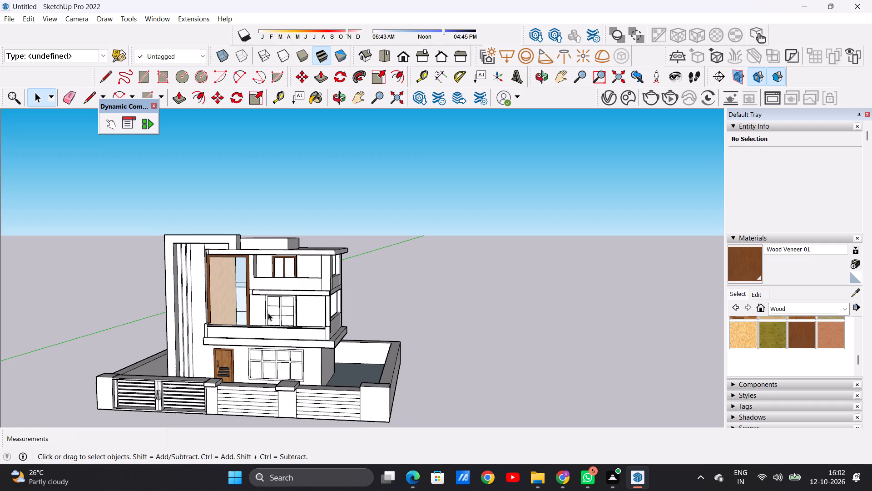
scroll(271, 313, up, 6)
scroll(203, 301, down, 5)
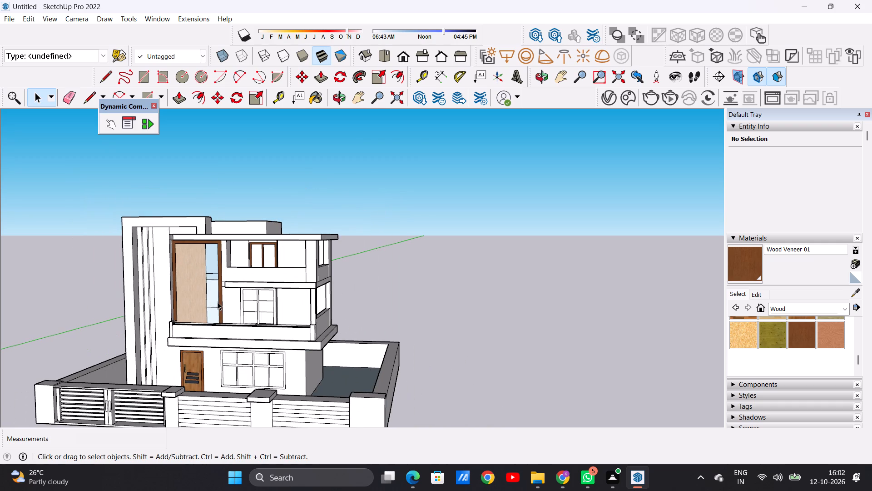
scroll(258, 246, up, 1)
scroll(258, 246, down, 1)
scroll(258, 246, up, 4)
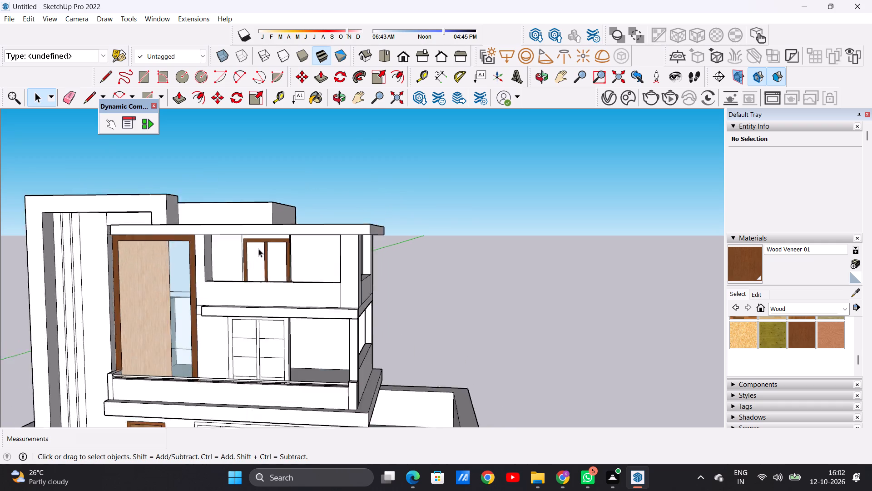
scroll(258, 249, up, 9)
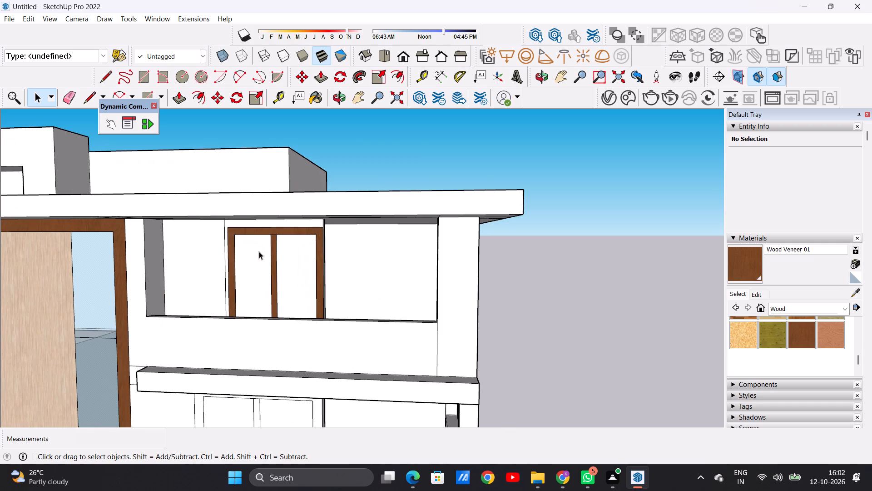
scroll(271, 260, up, 3)
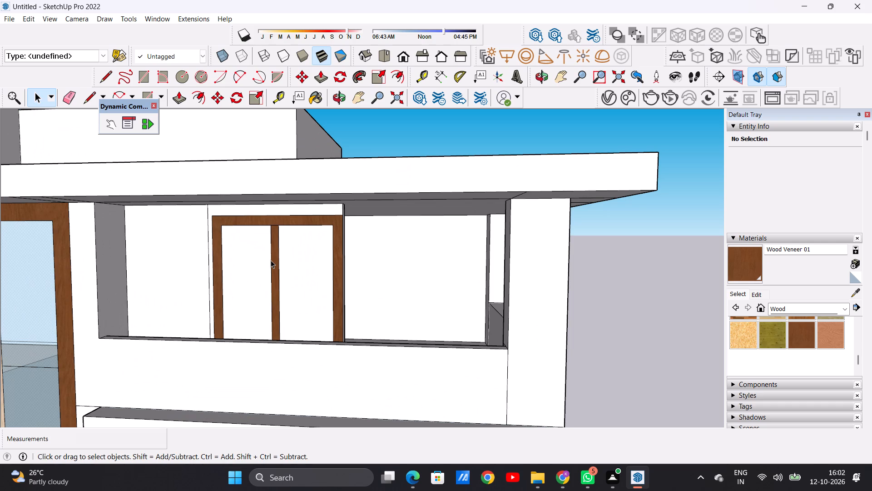
scroll(265, 300, down, 11)
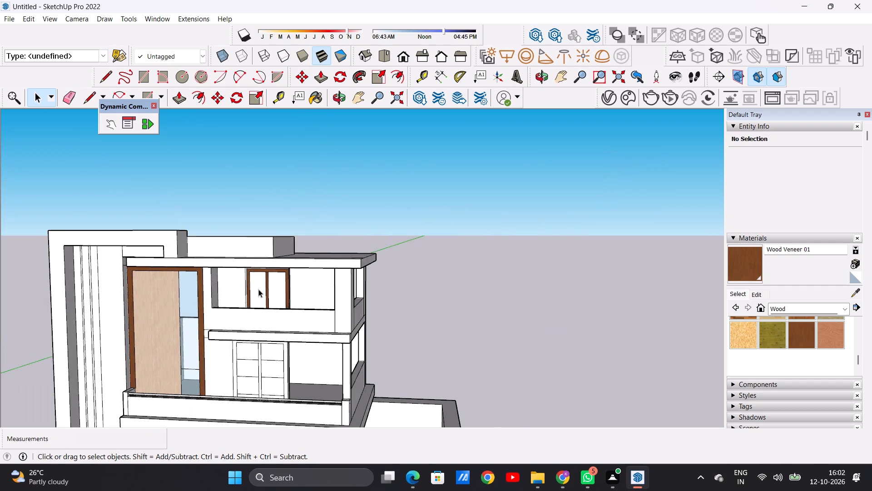
scroll(258, 289, down, 8)
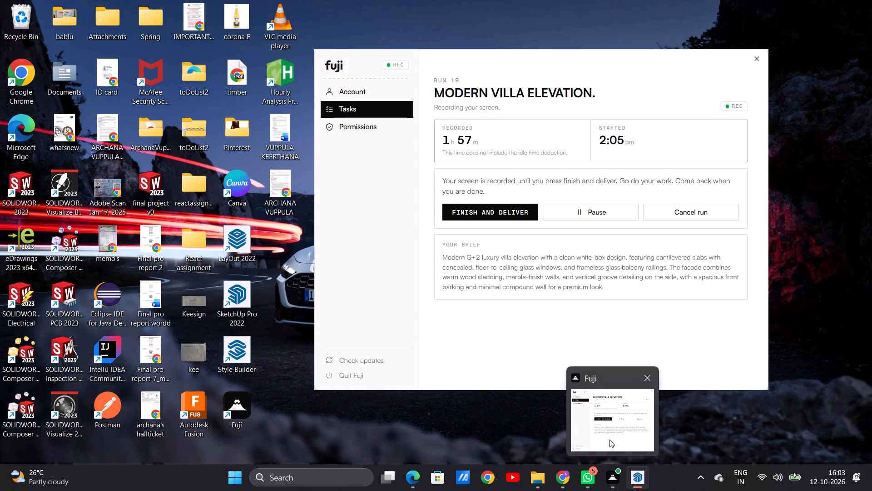
click(614, 418)
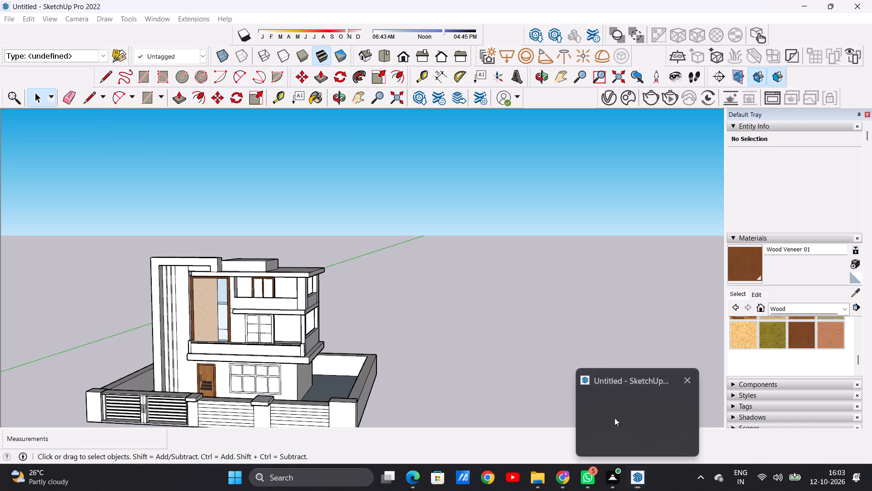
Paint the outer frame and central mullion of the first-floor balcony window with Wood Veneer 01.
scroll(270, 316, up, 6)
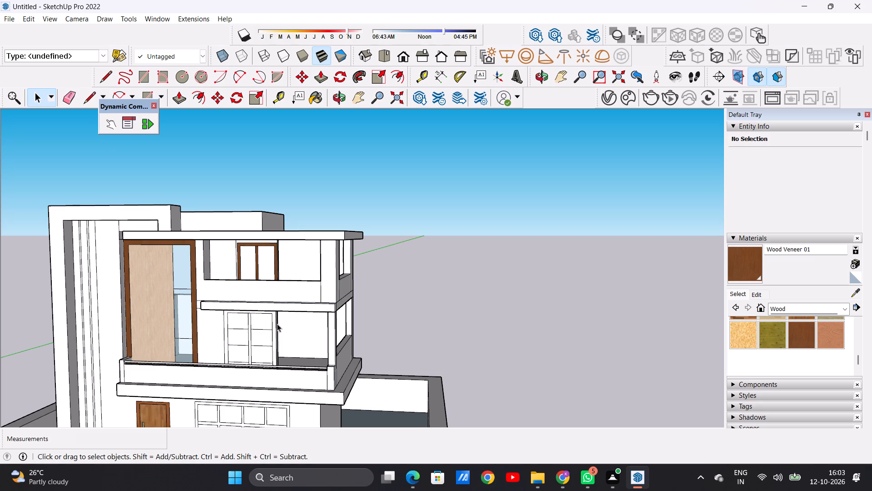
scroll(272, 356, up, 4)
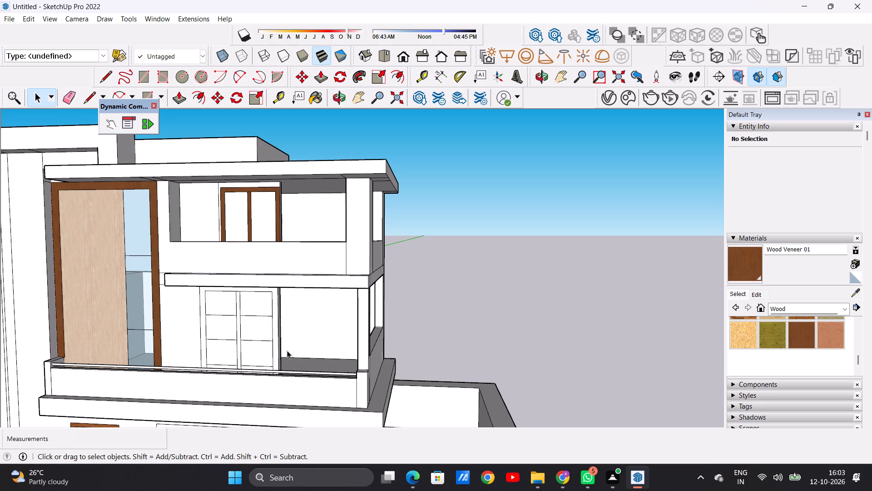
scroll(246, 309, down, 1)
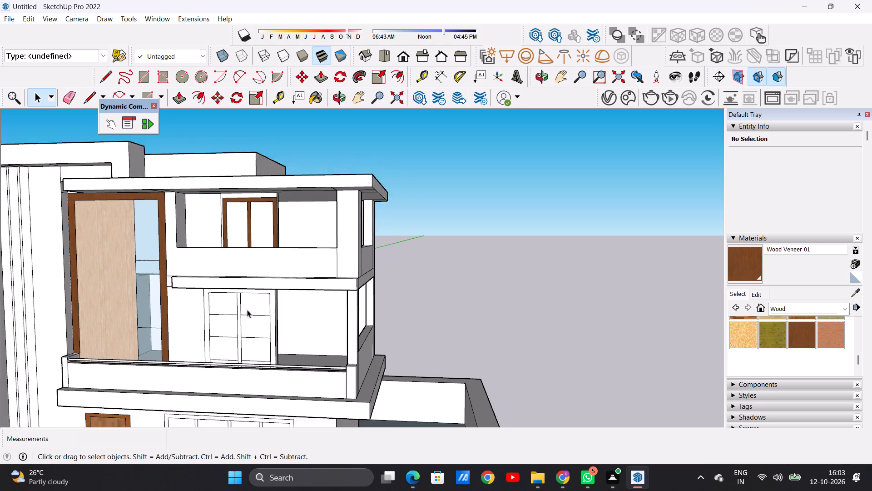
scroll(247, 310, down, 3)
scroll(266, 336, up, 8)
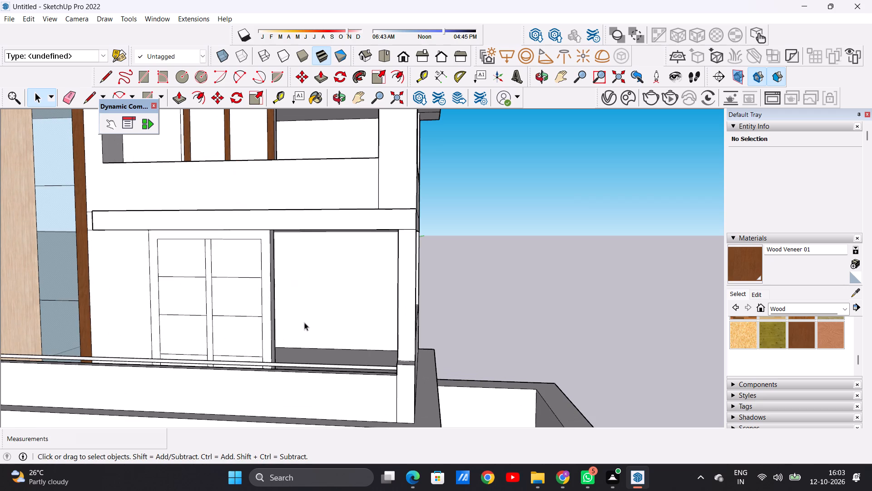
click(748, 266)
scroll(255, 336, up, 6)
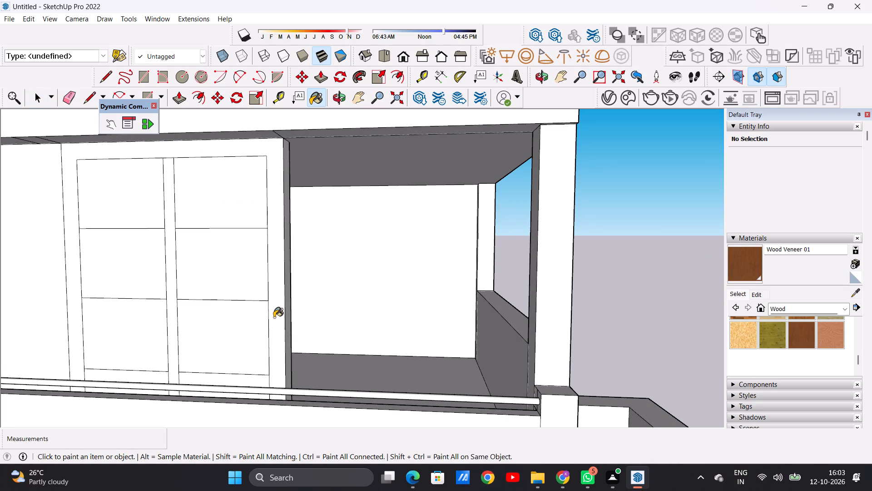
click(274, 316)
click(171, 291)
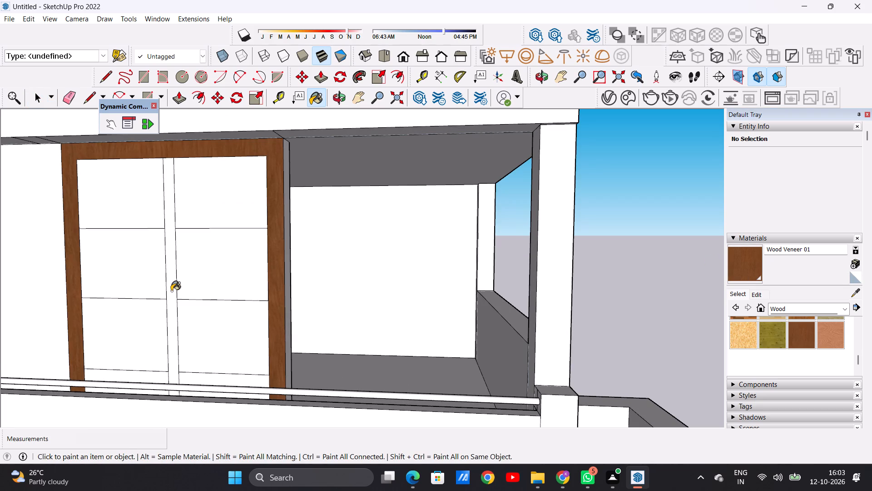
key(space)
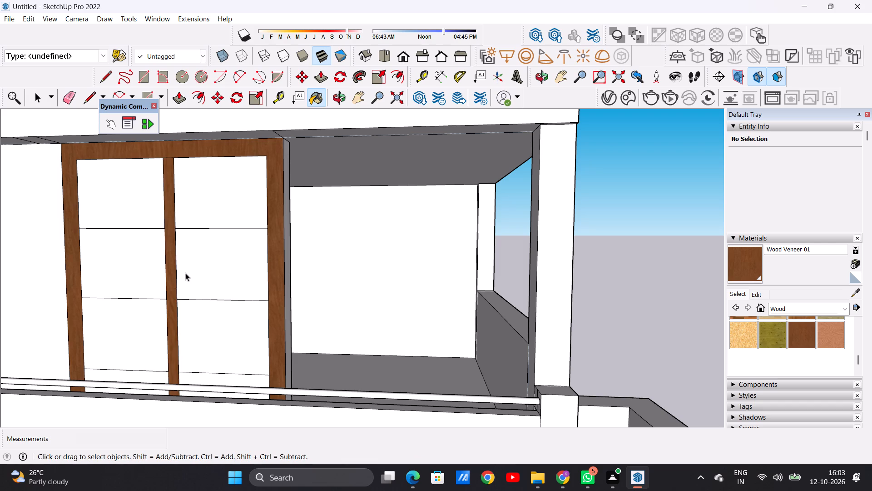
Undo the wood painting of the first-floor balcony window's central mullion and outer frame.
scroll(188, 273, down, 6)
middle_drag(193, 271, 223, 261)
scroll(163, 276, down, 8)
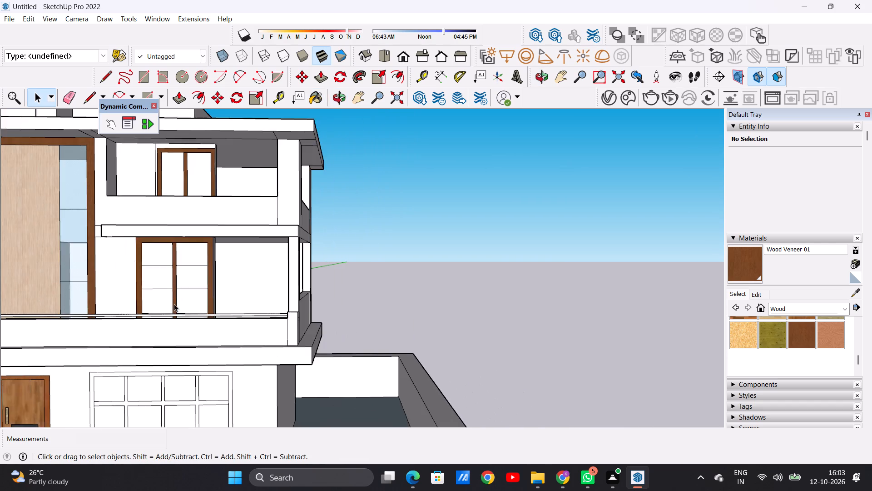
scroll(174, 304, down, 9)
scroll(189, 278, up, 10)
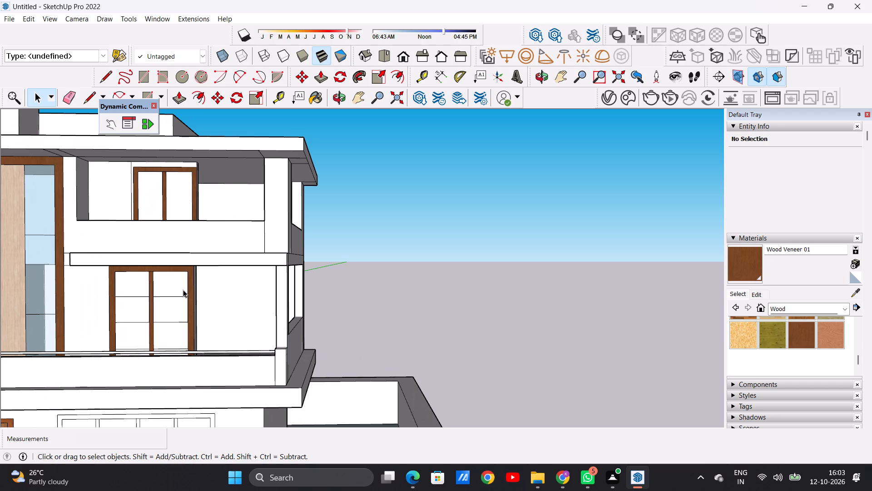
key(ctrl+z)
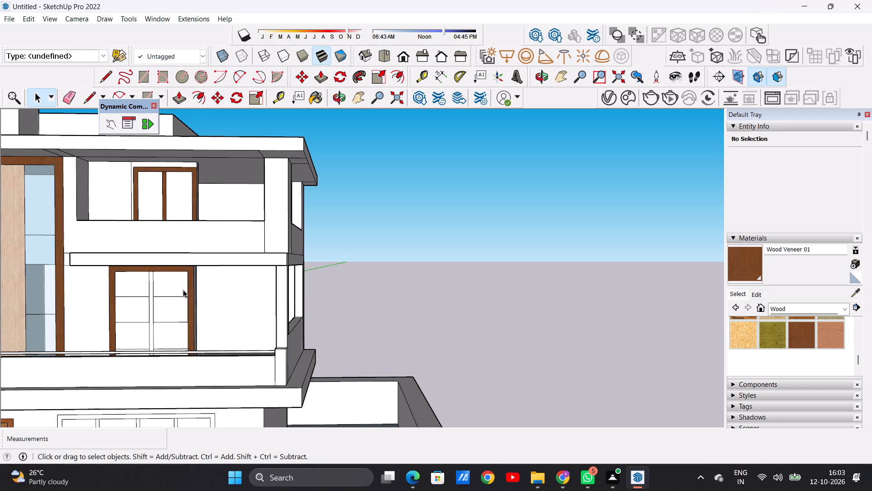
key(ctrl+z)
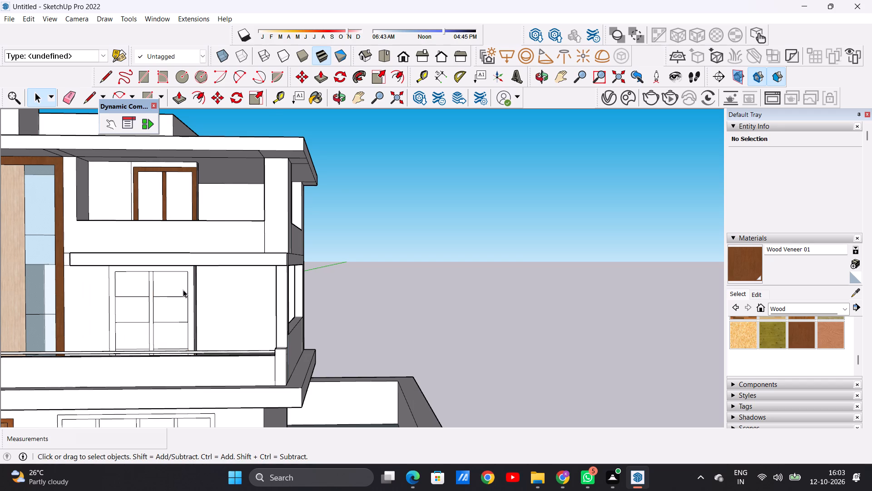
Paint the outer frame and central mullion of the first-floor balcony window with Formica Laminate Dark from the Synthetic Surfaces collection.
scroll(178, 300, down, 5)
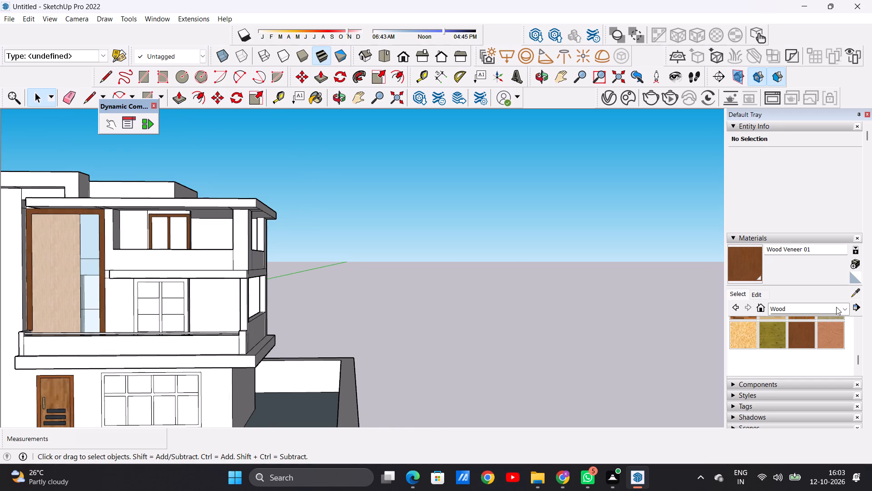
click(844, 306)
click(799, 419)
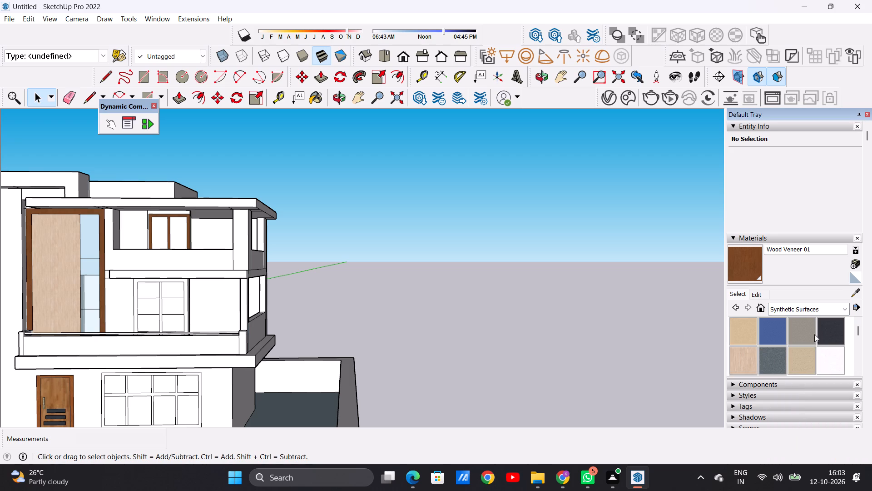
click(825, 331)
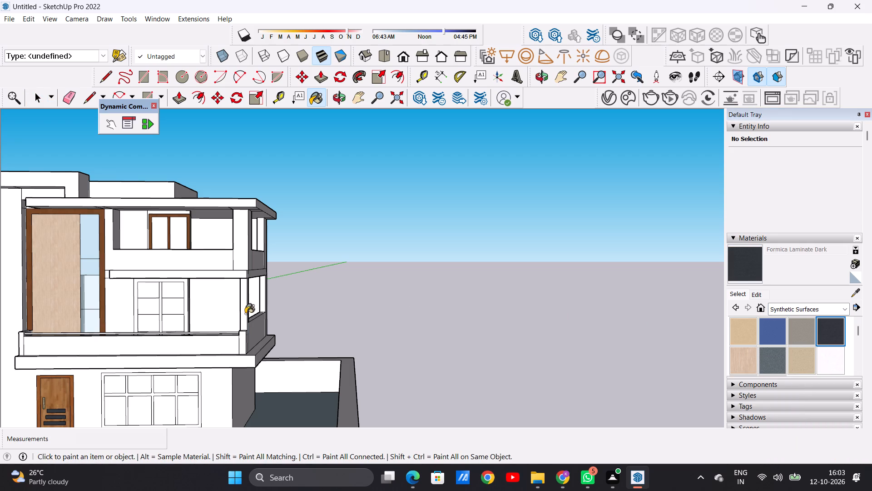
scroll(170, 308, up, 13)
click(171, 305)
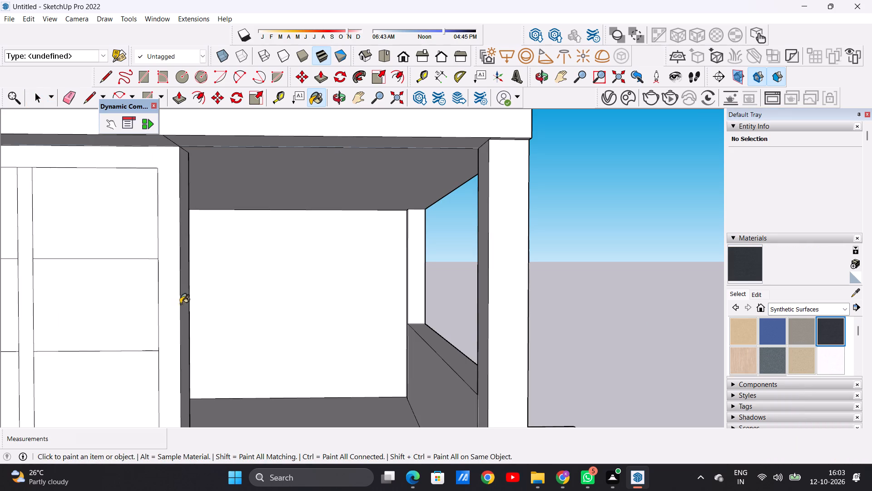
scroll(184, 304, down, 5)
scroll(98, 309, down, 1)
scroll(94, 311, up, 4)
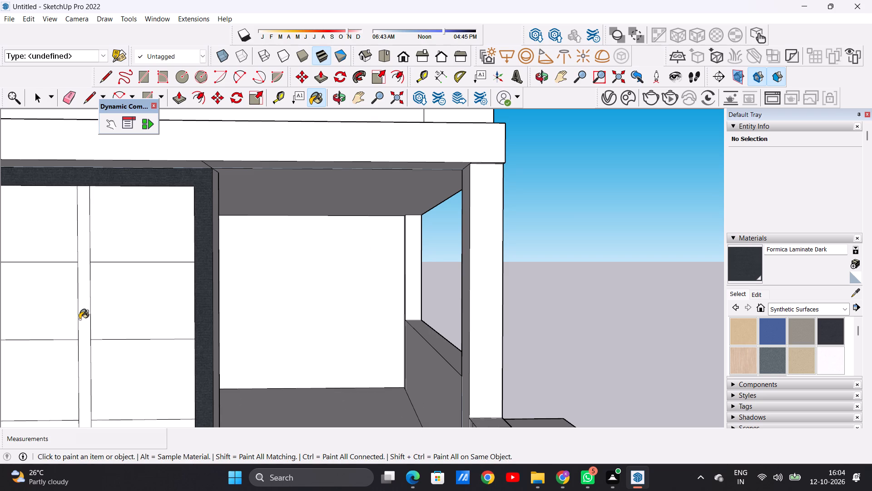
click(83, 317)
scroll(201, 306, down, 9)
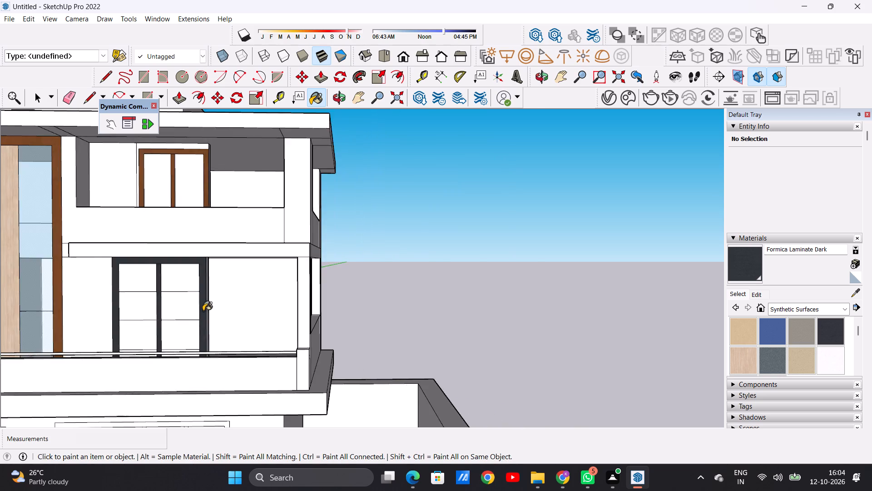
Repaint the top-floor balcony window's outer frame and central mullion with Formica Laminate Dark.
scroll(203, 311, down, 9)
scroll(198, 250, up, 18)
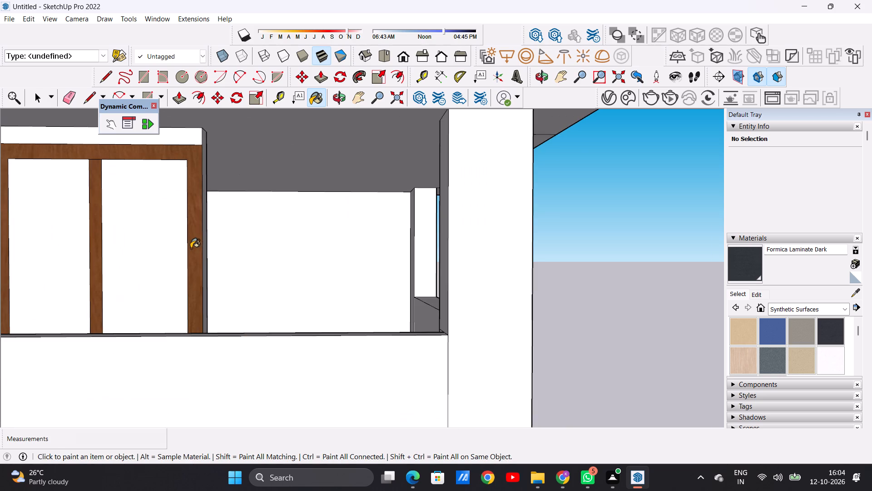
scroll(191, 248, up, 1)
click(195, 236)
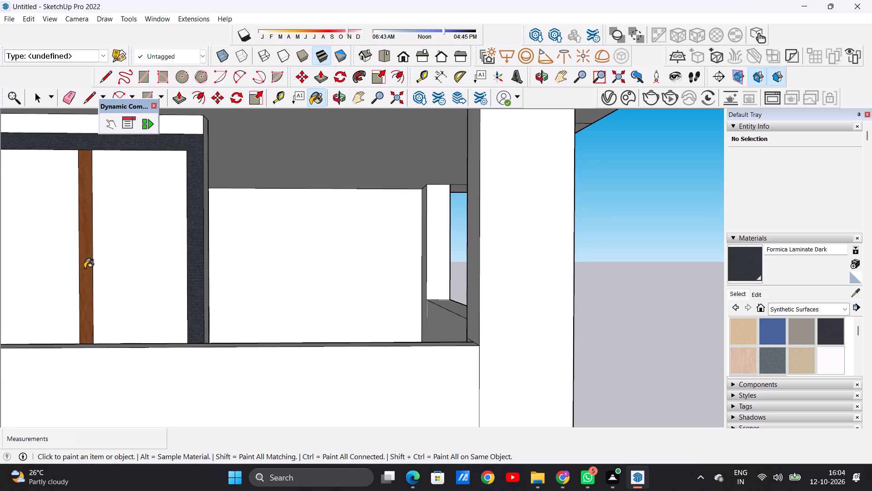
click(84, 268)
scroll(137, 274, down, 11)
key(space)
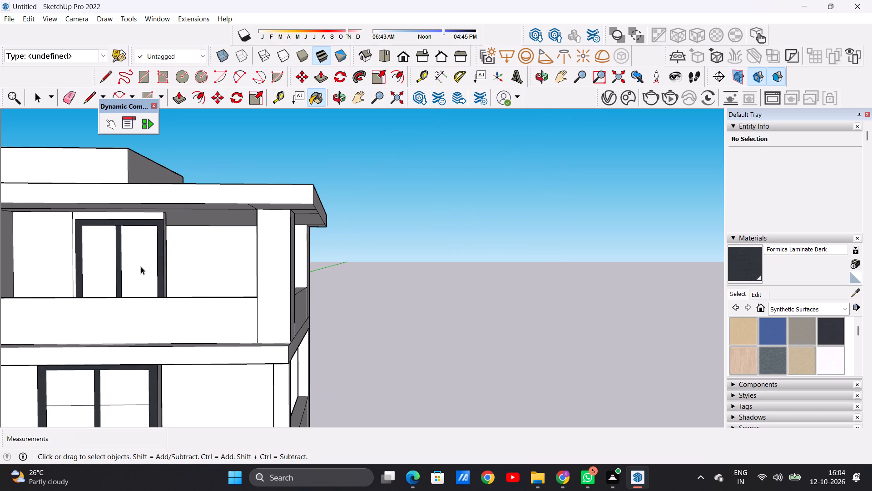
Examine the dark balcony window frames against the whole front elevation, from above and close up.
scroll(152, 275, down, 17)
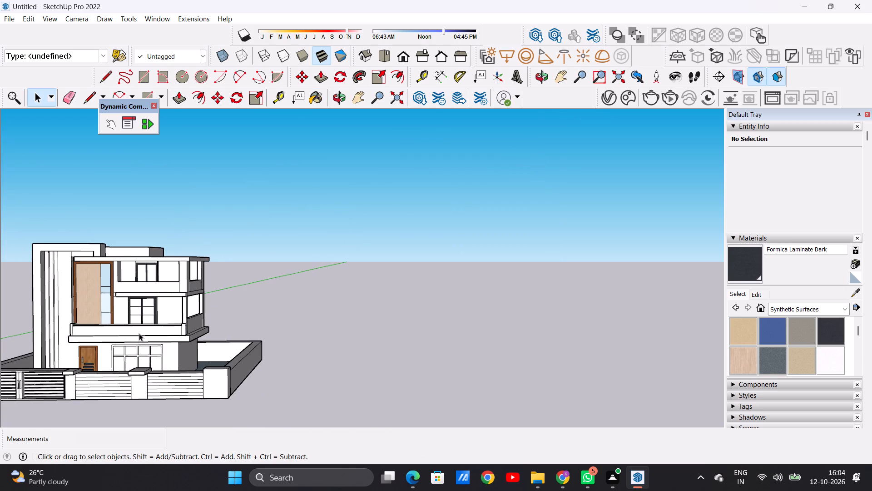
scroll(149, 270, up, 6)
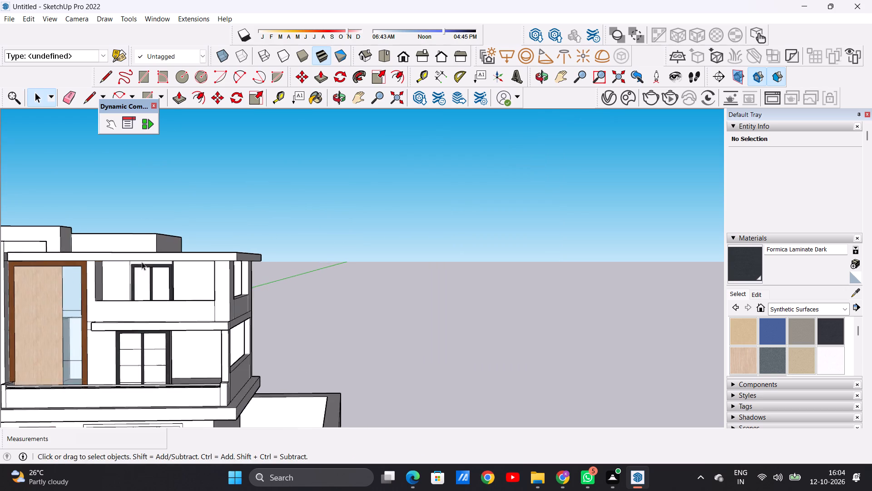
scroll(142, 262, up, 11)
middle_drag(170, 310, 139, 428)
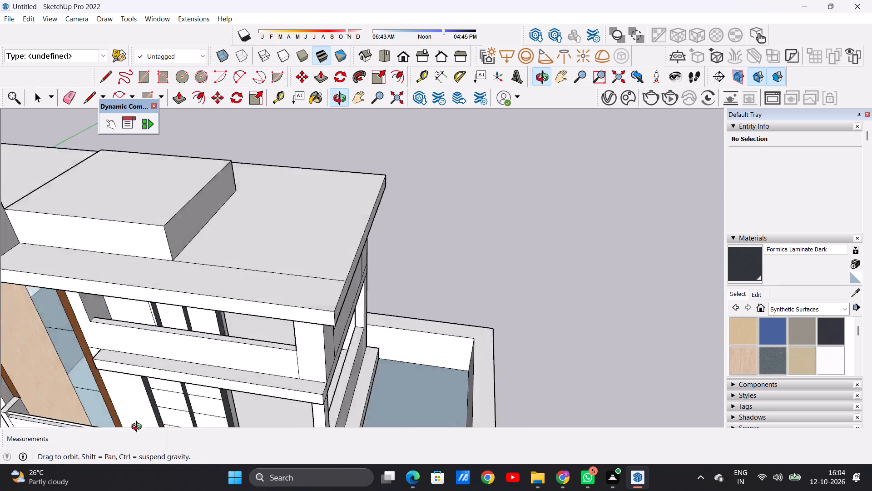
middle_drag(139, 428, 166, 307)
scroll(224, 323, down, 12)
scroll(223, 308, up, 8)
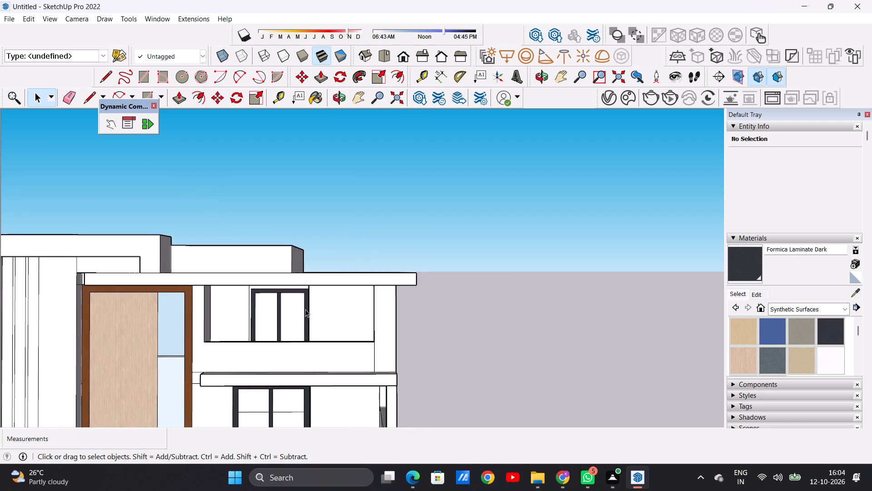
scroll(305, 309, up, 6)
scroll(229, 322, up, 2)
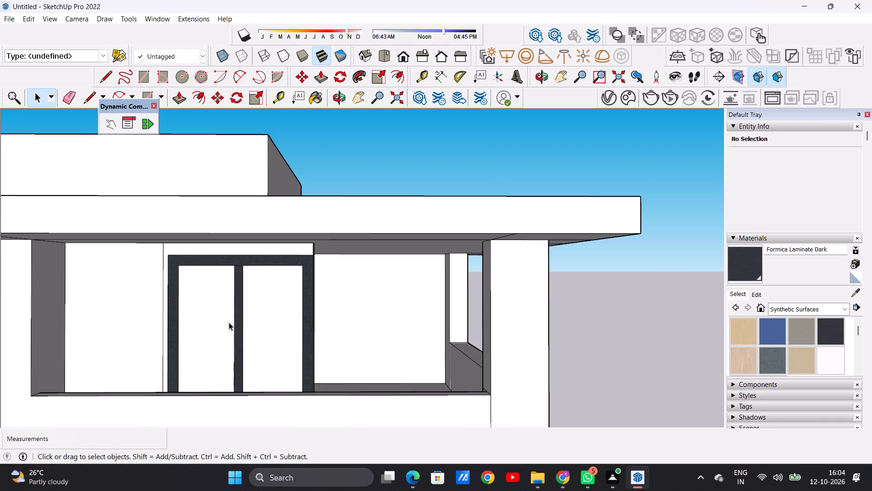
Paint both panes of the top-floor balcony window with Translucent Glass Safety from the Glass and Mirrors collection.
scroll(229, 322, down, 7)
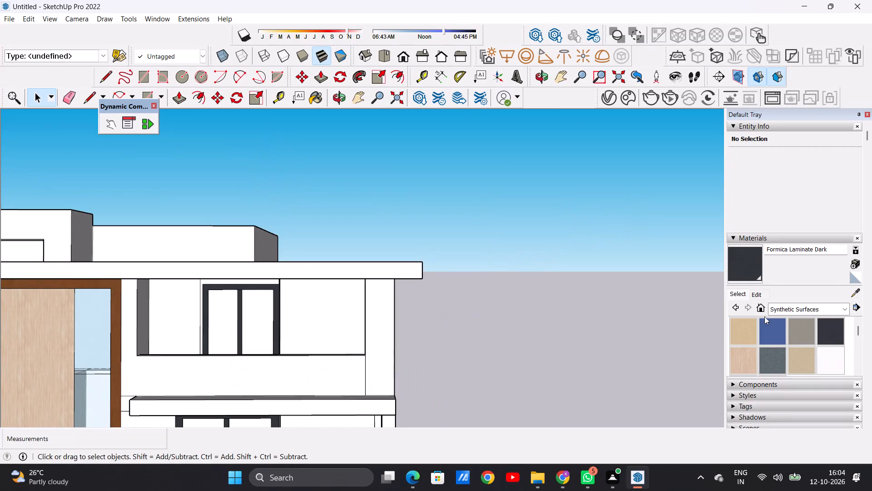
click(845, 310)
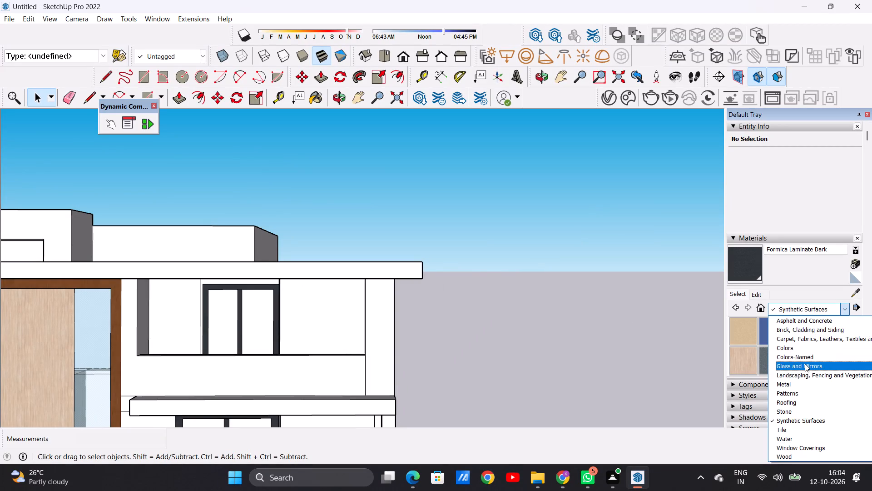
click(805, 364)
scroll(772, 348, down, 1)
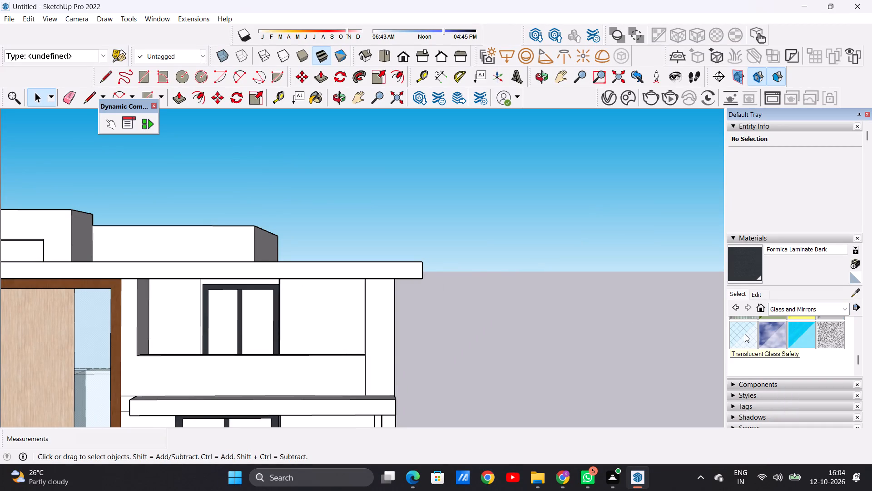
click(745, 334)
scroll(218, 328, up, 5)
scroll(218, 328, down, 1)
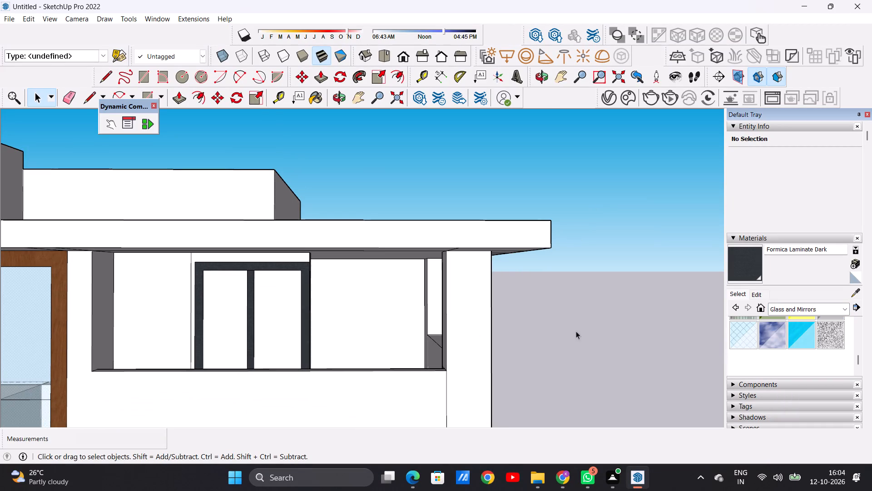
click(738, 329)
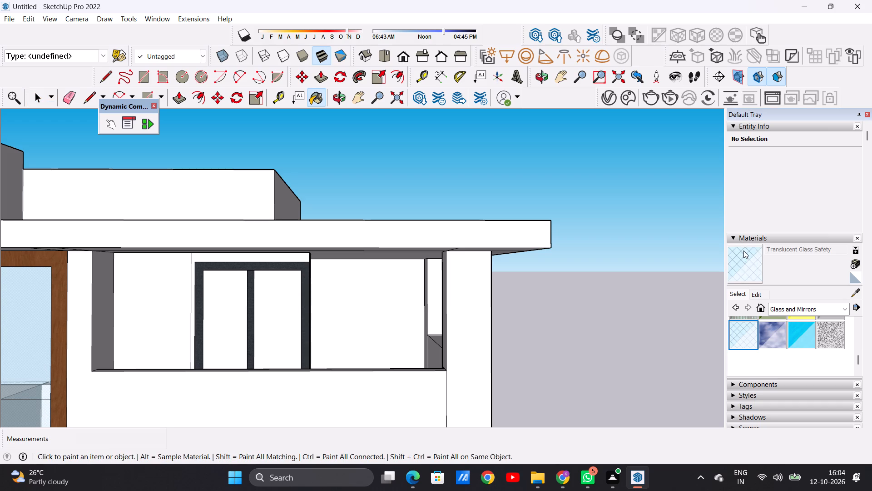
click(743, 261)
scroll(208, 343, up, 4)
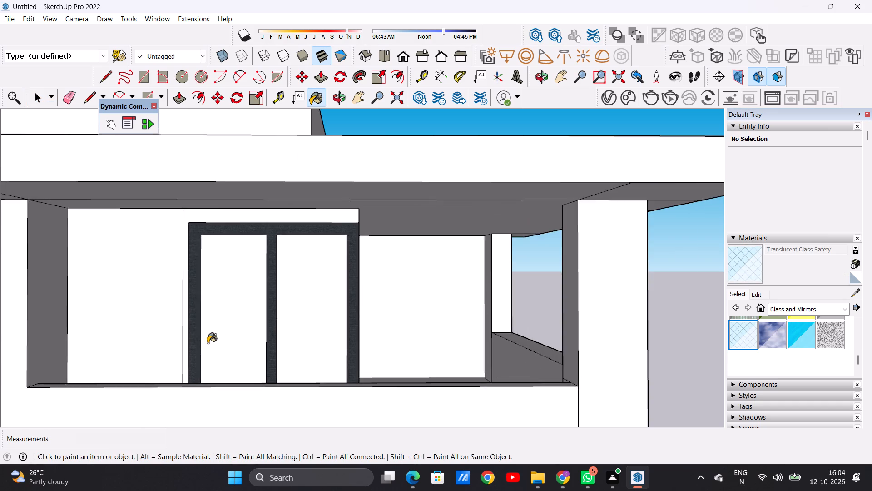
scroll(212, 330, up, 7)
click(237, 312)
click(427, 312)
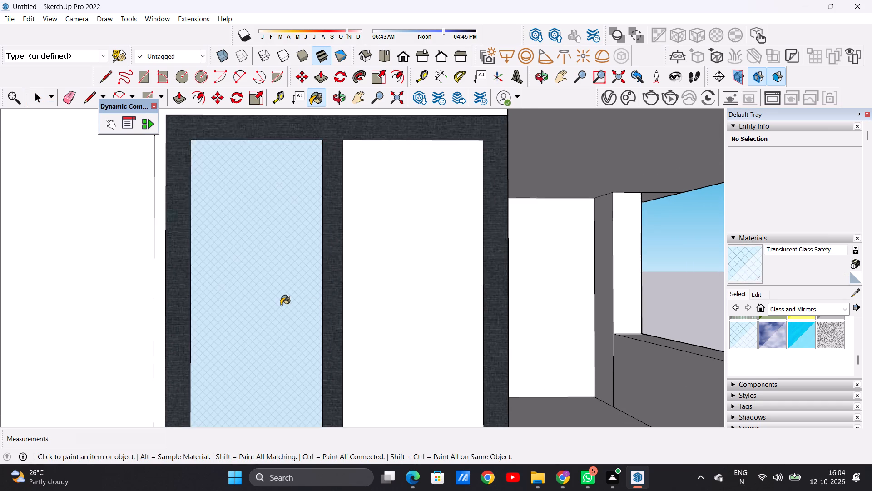
scroll(281, 306, down, 12)
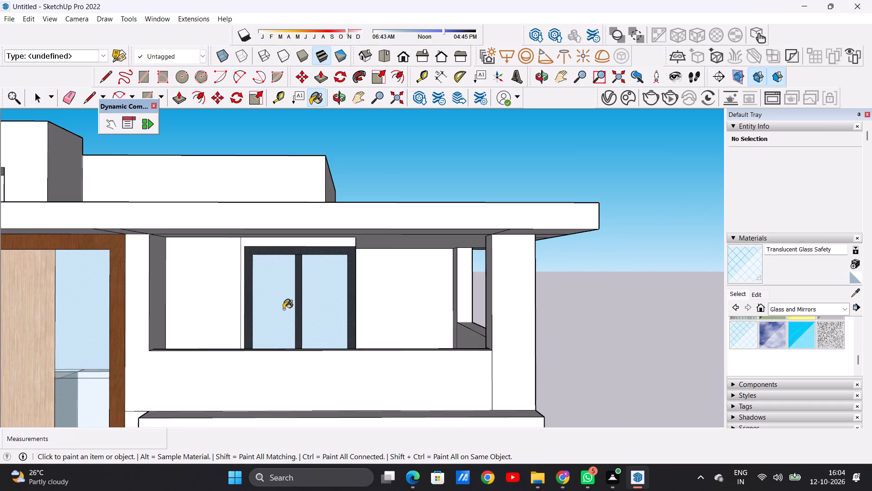
Paint the four panes in the upper two rows of the first-floor balcony window with Translucent Glass Safety.
scroll(287, 291, down, 16)
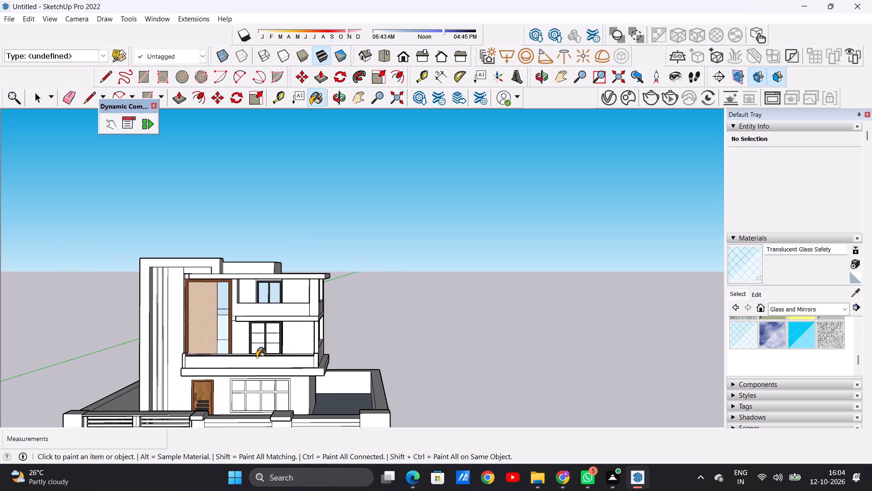
scroll(254, 354, up, 14)
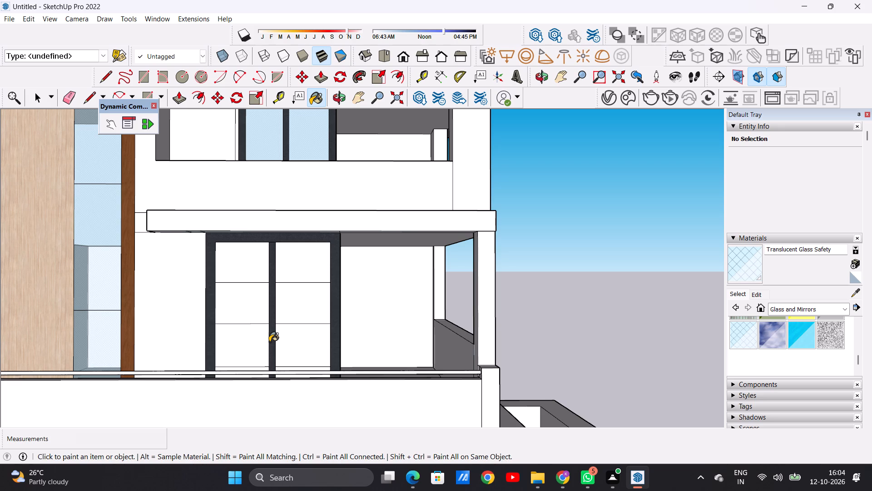
scroll(246, 269, up, 5)
click(241, 266)
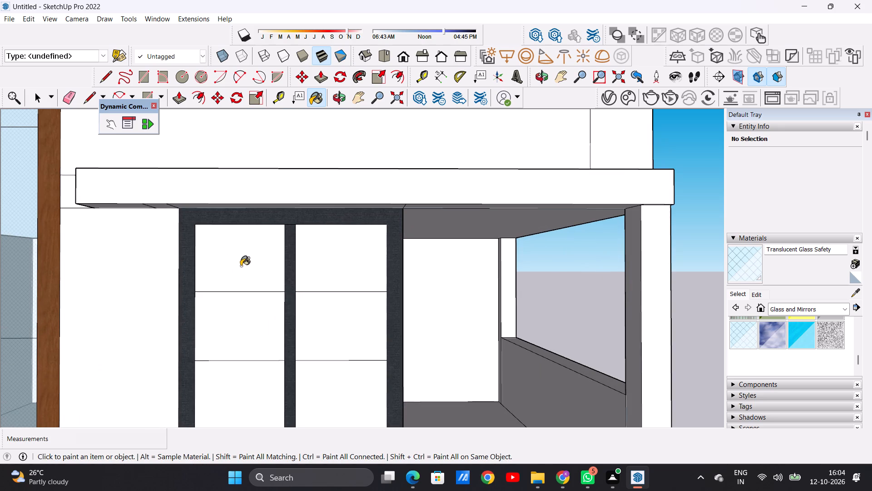
click(342, 271)
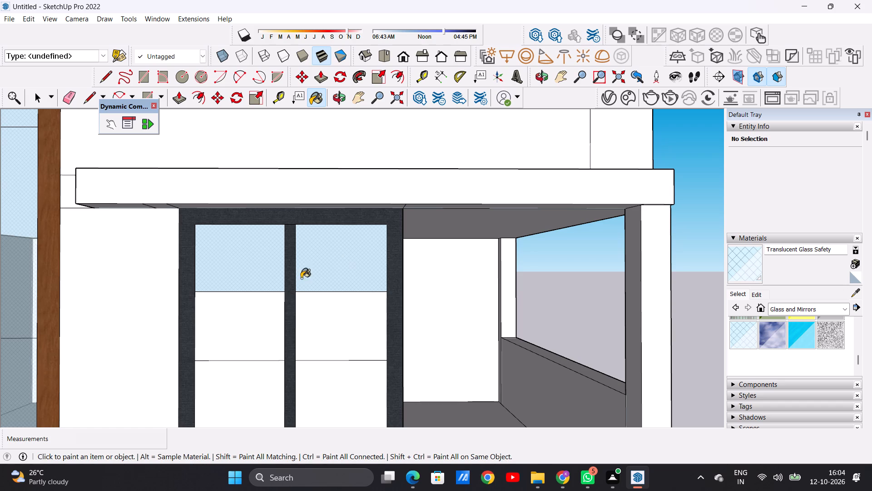
scroll(248, 296, down, 5)
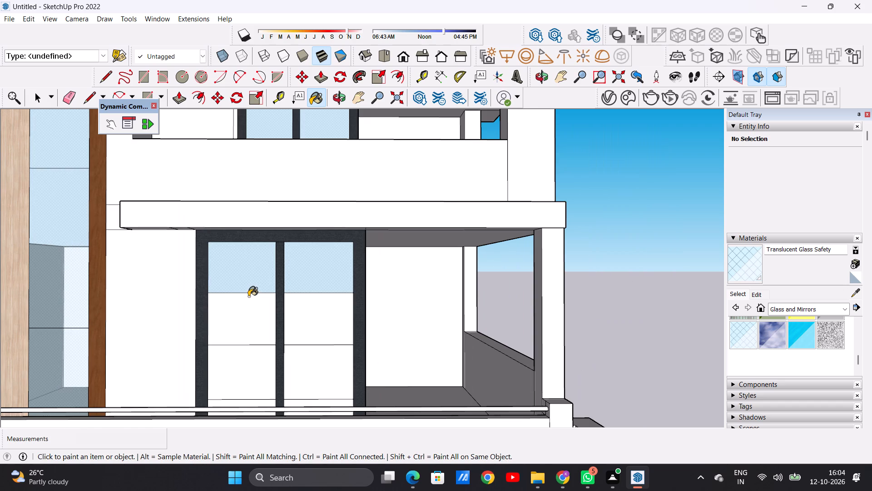
scroll(279, 349, up, 6)
click(218, 301)
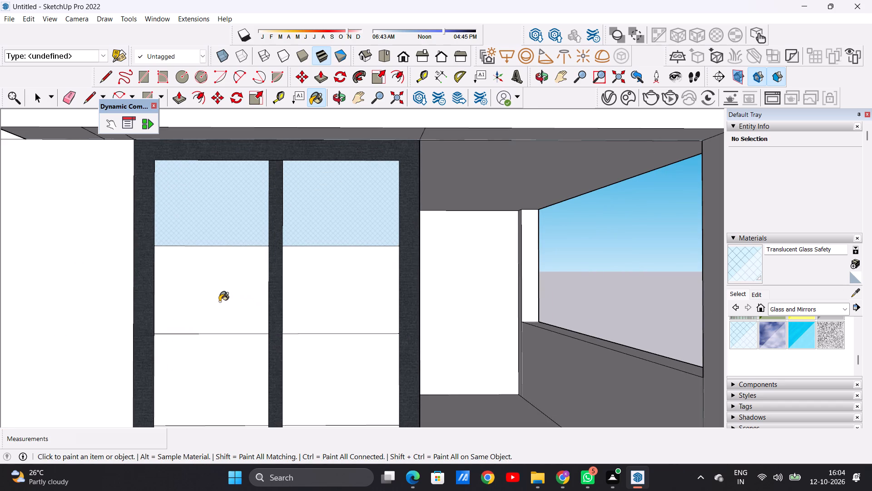
click(325, 285)
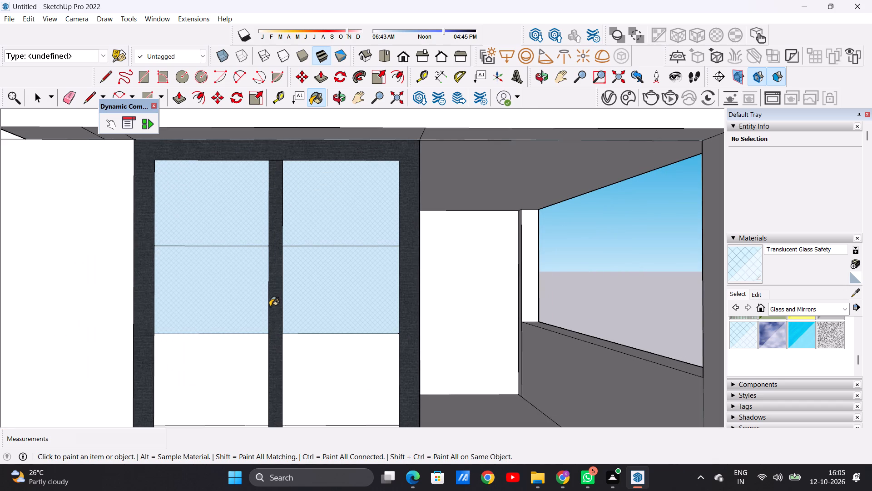
Examine the first-floor balcony window's glass panes and dark frame close up and against the facade.
scroll(279, 331, up, 6)
scroll(217, 321, up, 6)
scroll(217, 321, down, 16)
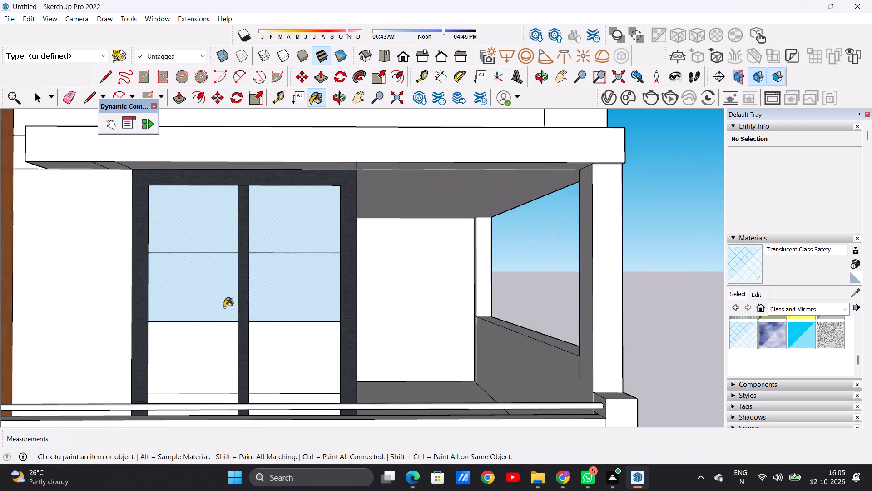
scroll(253, 301, up, 1)
scroll(254, 302, down, 1)
scroll(257, 305, up, 17)
scroll(279, 305, down, 1)
scroll(279, 305, up, 4)
scroll(279, 305, down, 2)
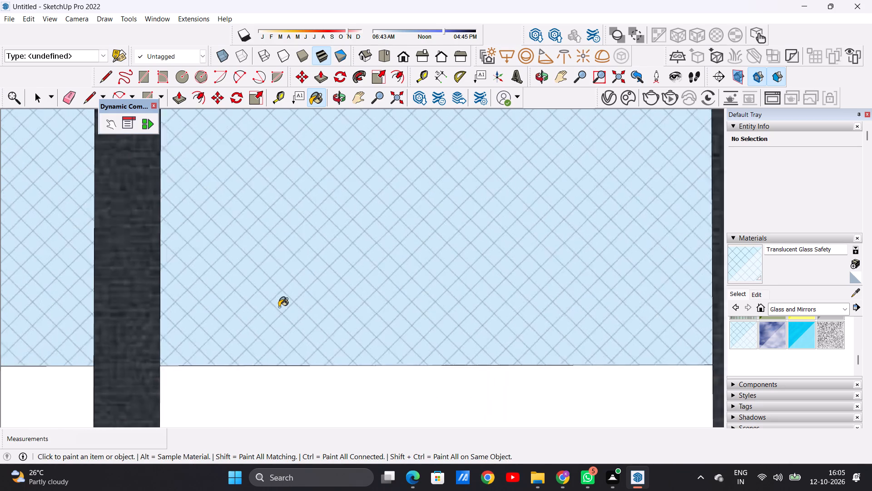
scroll(279, 307, down, 20)
scroll(279, 307, down, 13)
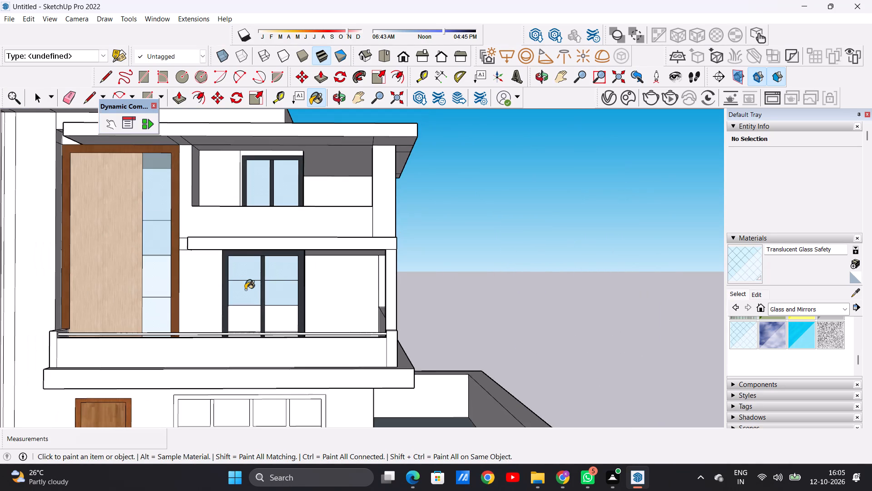
Paint the two third-row panes of the first-floor balcony window with Translucent Glass Safety.
scroll(280, 336, up, 12)
middle_drag(284, 318, 241, 359)
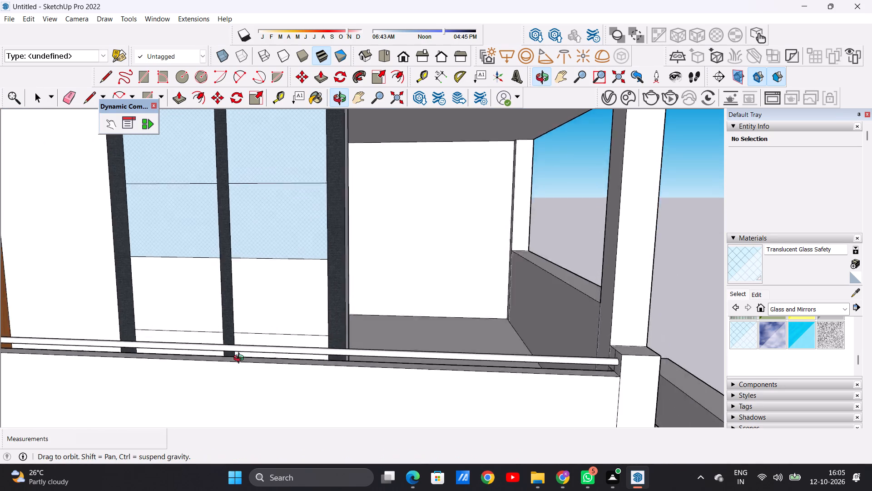
middle_drag(241, 359, 199, 402)
scroll(208, 285, up, 6)
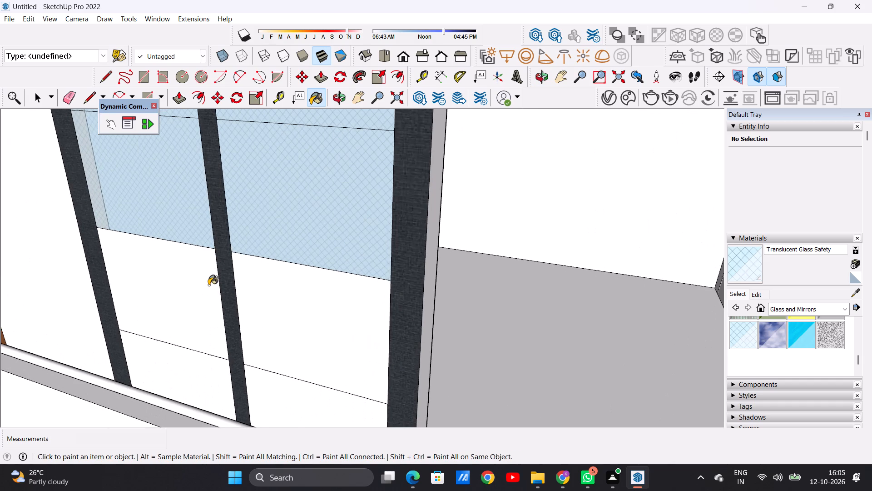
scroll(205, 287, down, 3)
scroll(189, 295, up, 6)
click(189, 295)
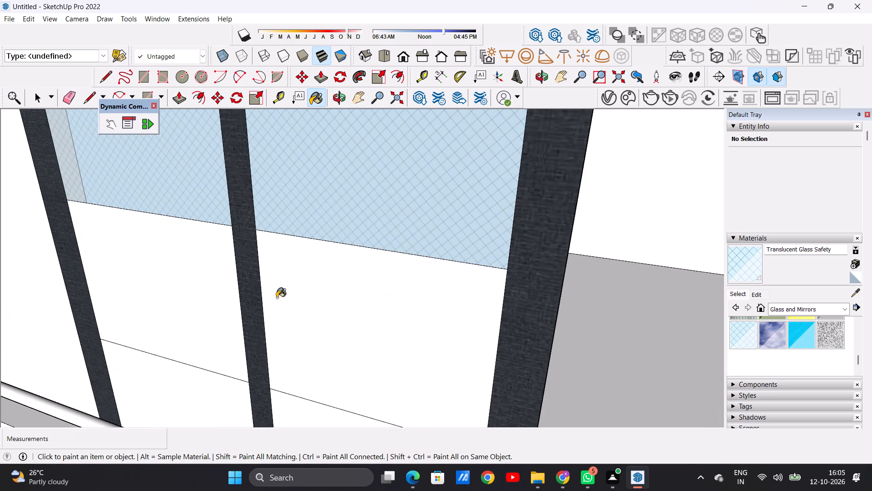
click(301, 301)
scroll(309, 328, up, 14)
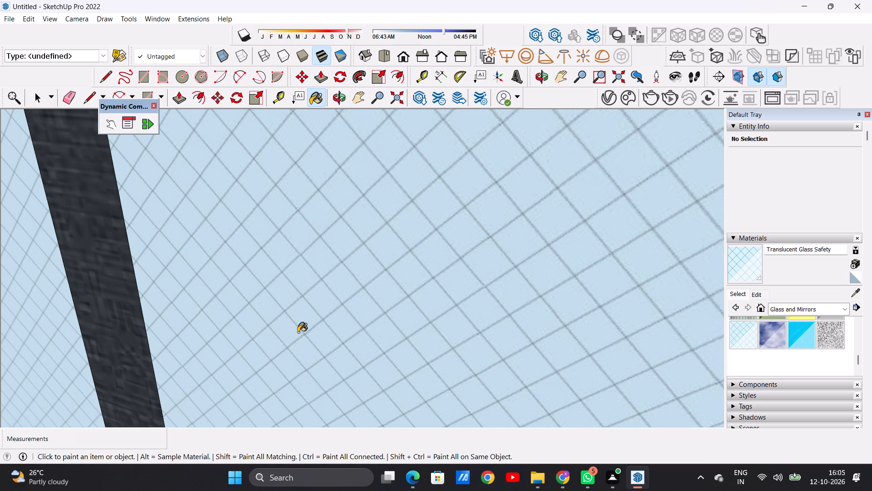
Paint the two narrow bottom-row panes of the first-floor balcony window with Translucent Glass Safety.
scroll(292, 331, down, 13)
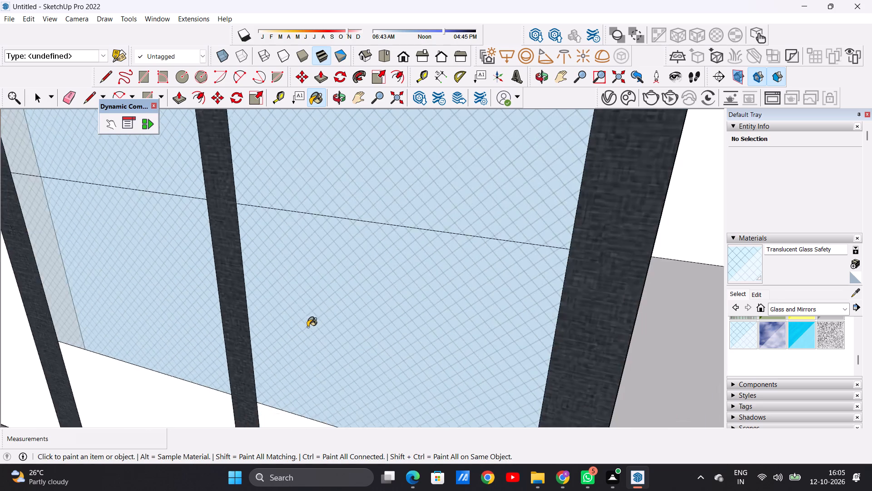
scroll(307, 327, down, 7)
scroll(319, 311, up, 1)
scroll(319, 311, down, 10)
scroll(323, 339, up, 6)
middle_drag(324, 341, 322, 347)
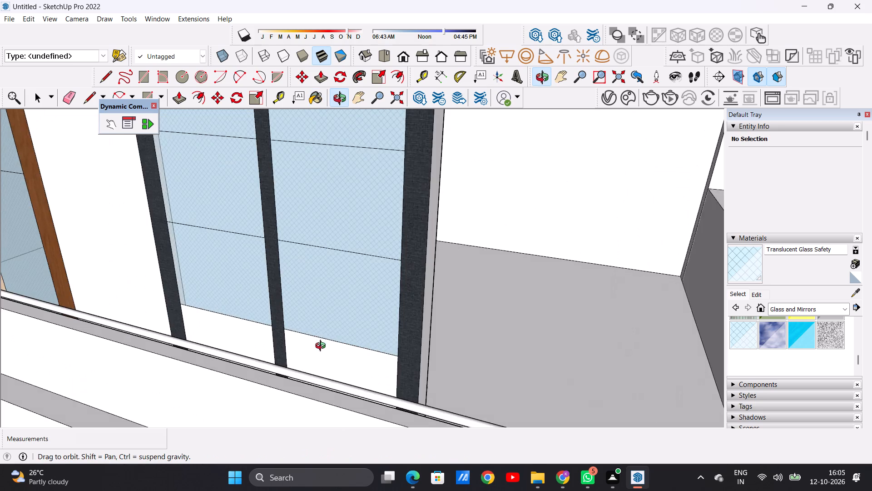
middle_drag(322, 347, 306, 387)
scroll(238, 377, up, 5)
click(233, 355)
click(341, 367)
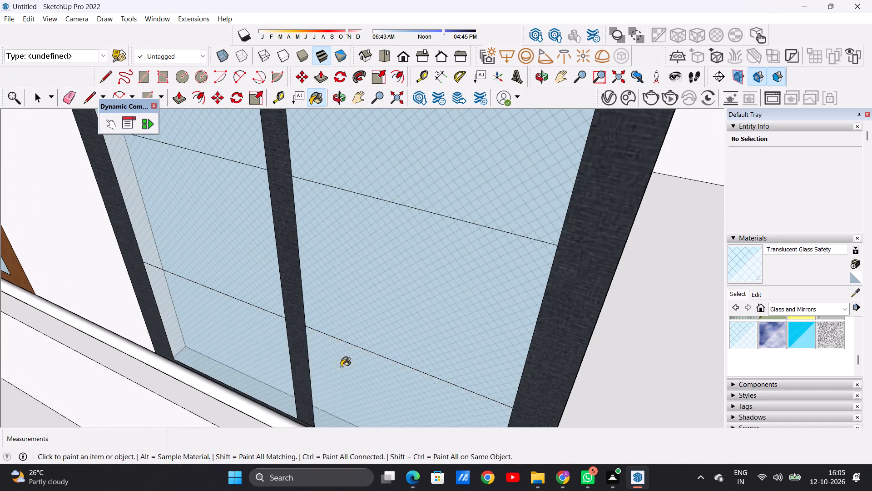
Examine the first-floor balcony window's glass panes close up and against the upper floors of the facade.
scroll(320, 378, down, 16)
middle_drag(340, 358, 375, 286)
scroll(358, 283, up, 2)
scroll(358, 283, down, 1)
scroll(358, 283, up, 1)
scroll(358, 283, down, 1)
scroll(358, 283, up, 1)
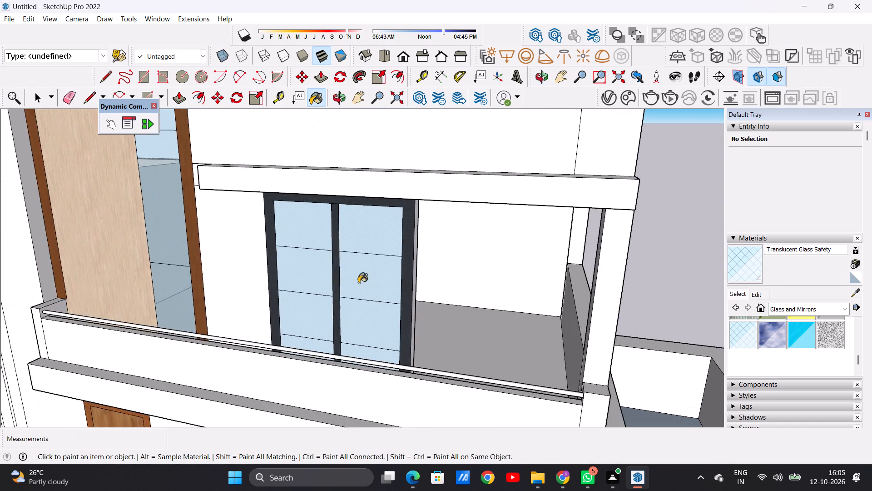
scroll(359, 283, up, 20)
scroll(359, 283, up, 15)
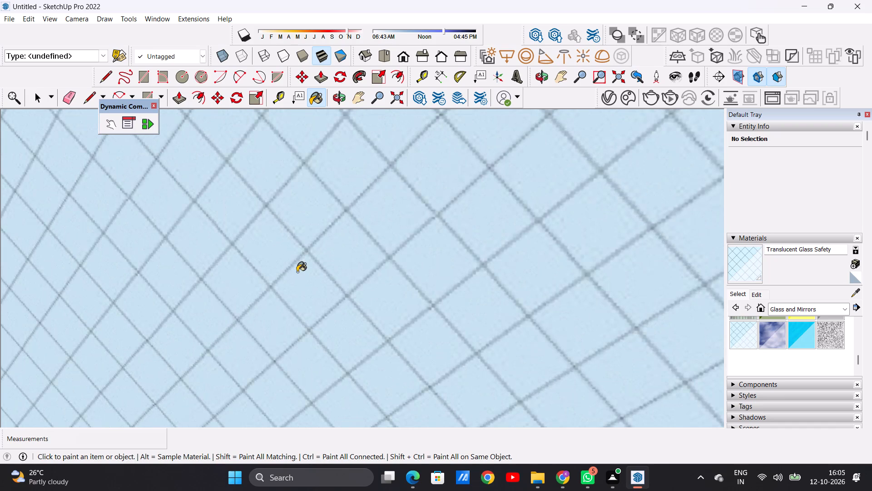
scroll(323, 316, down, 16)
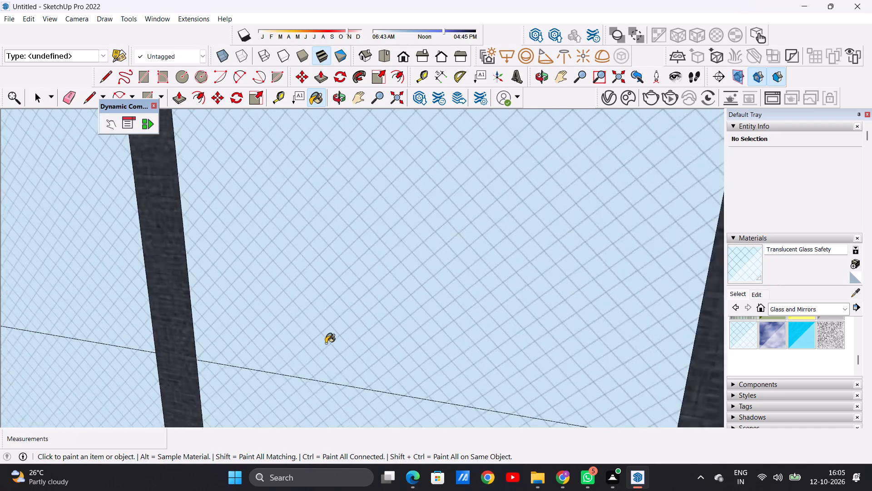
scroll(326, 343, down, 20)
scroll(326, 343, down, 5)
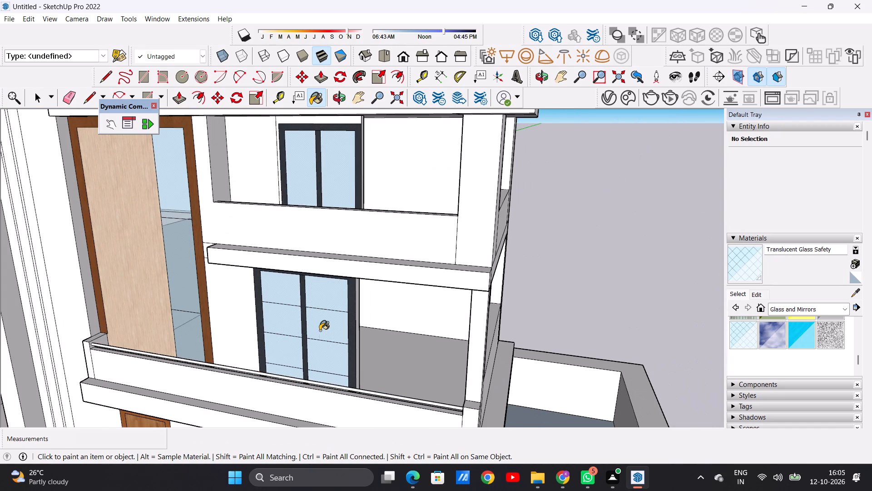
key(space)
Paint the exposed side face of the first-floor balcony window frame with Formica Laminate Dark from the Synthetic Surfaces collection.
scroll(367, 294, down, 3)
middle_drag(354, 341, 316, 313)
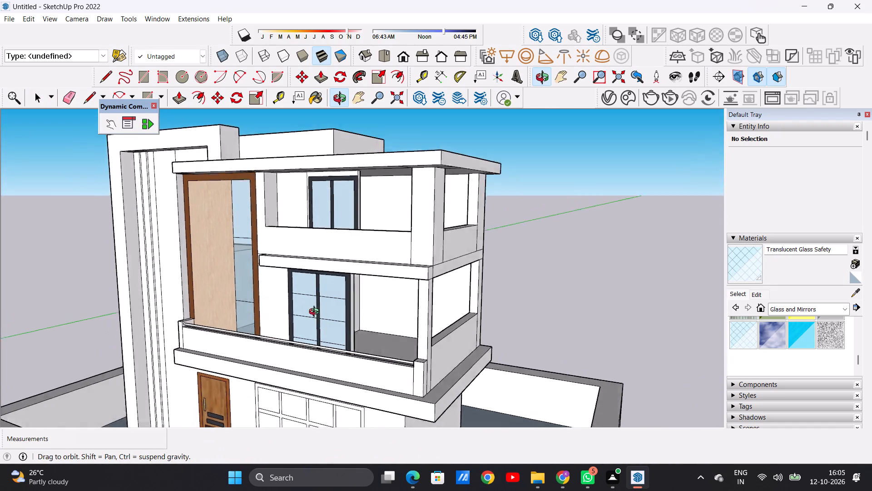
middle_drag(316, 313, 282, 322)
scroll(330, 320, up, 7)
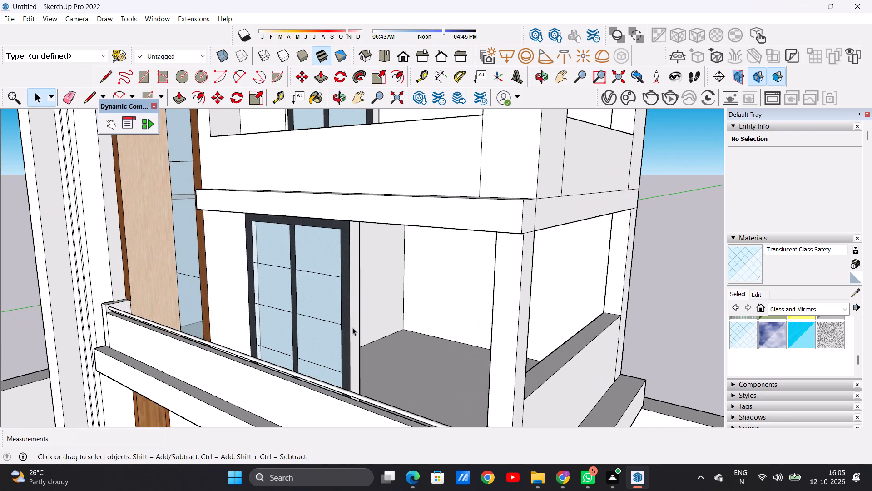
scroll(352, 327, up, 1)
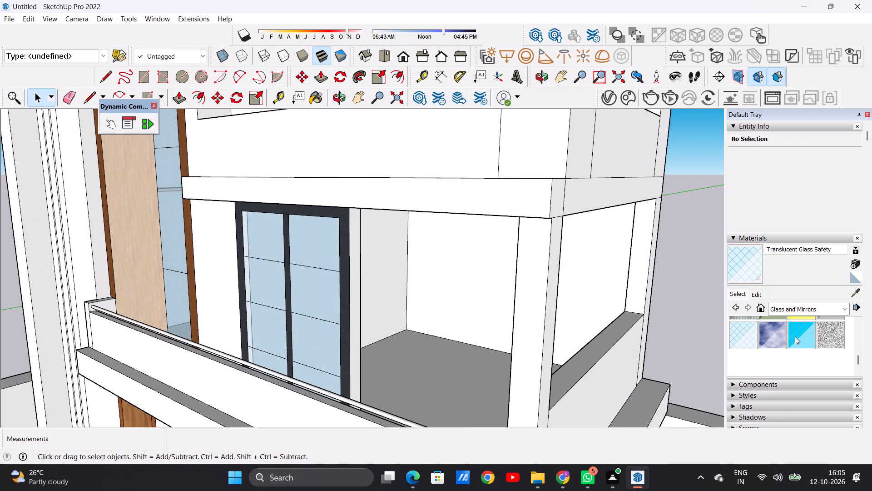
scroll(801, 341, up, 2)
click(846, 309)
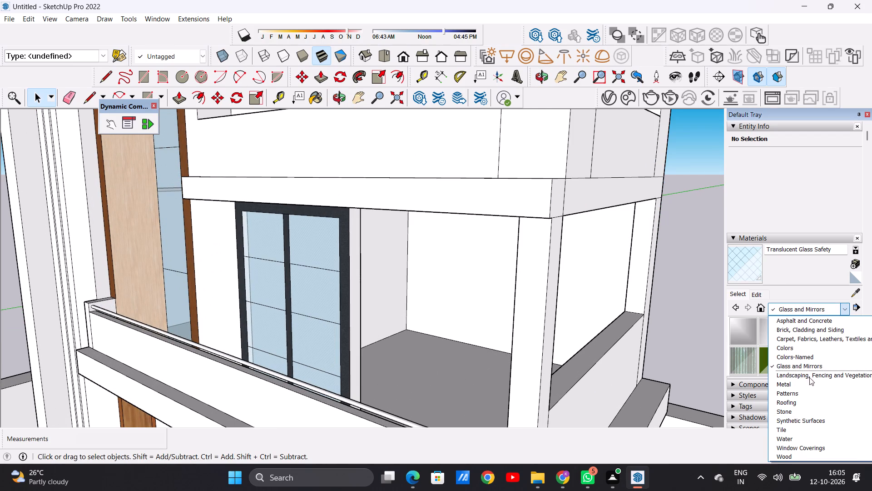
click(797, 418)
click(829, 328)
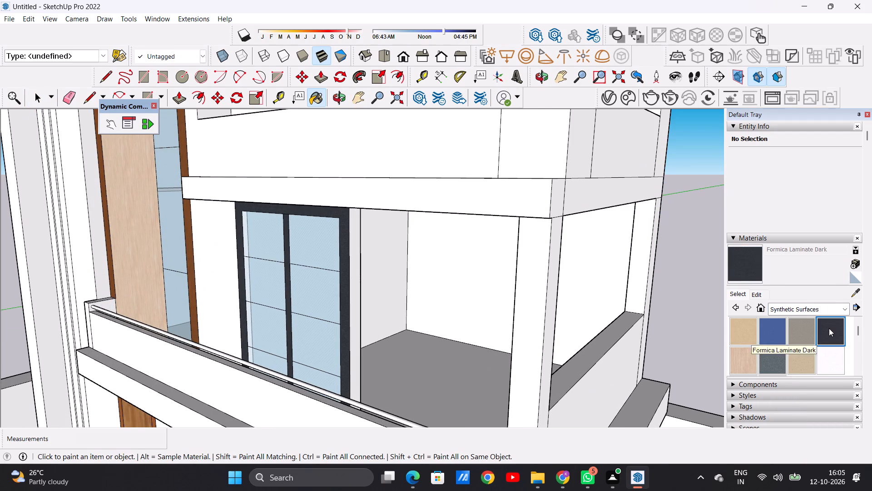
scroll(349, 298, up, 8)
click(350, 311)
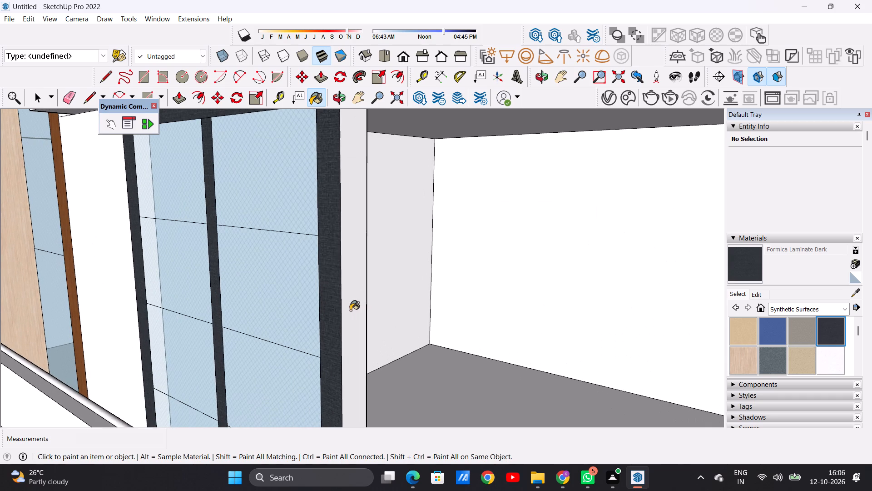
Paint the exposed side face of the top-floor balcony window frame with Formica Laminate Dark.
scroll(344, 340, down, 17)
middle_drag(311, 337, 443, 324)
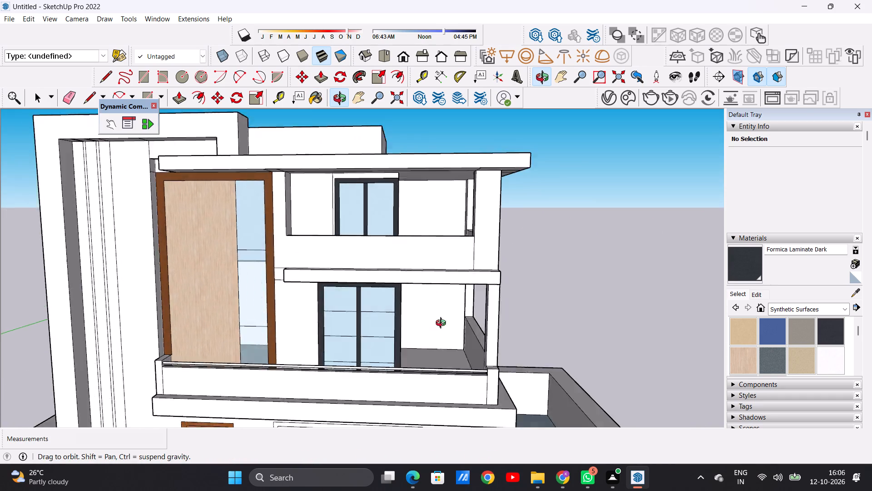
middle_drag(443, 324, 273, 355)
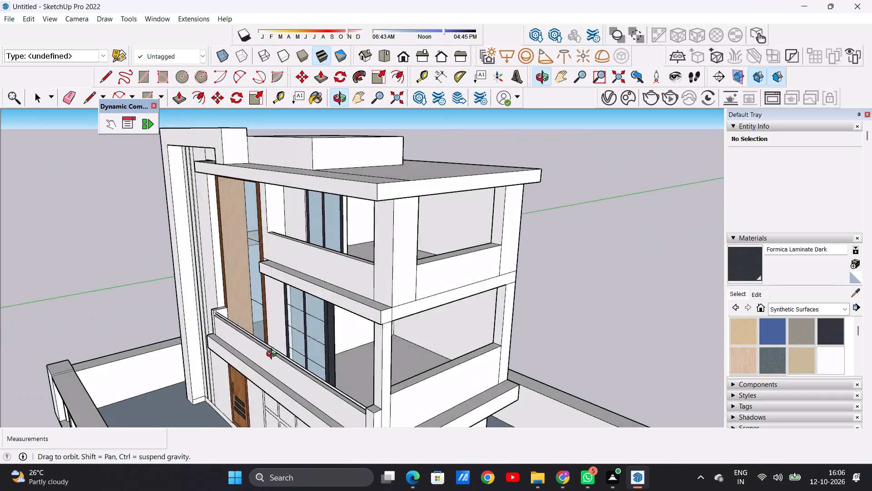
middle_drag(273, 355, 291, 331)
scroll(352, 220, up, 1)
scroll(352, 215, down, 1)
scroll(352, 213, up, 1)
scroll(352, 213, down, 1)
scroll(352, 213, up, 9)
click(352, 220)
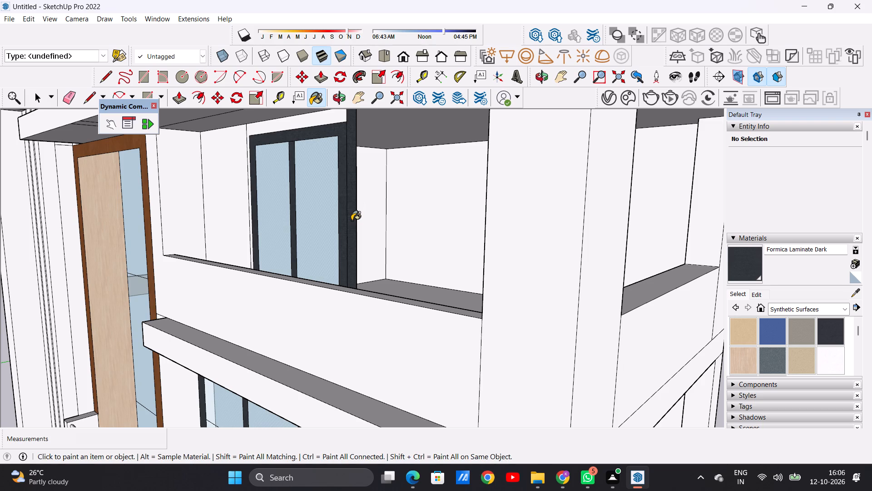
key(space)
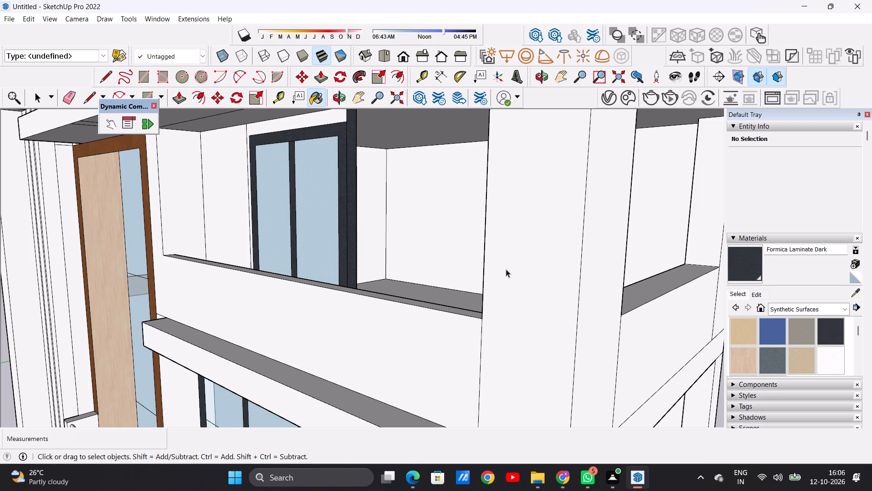
Examine the frames and glass of both balcony windows from the front, from above and close up.
scroll(376, 271, down, 16)
middle_drag(341, 291, 450, 280)
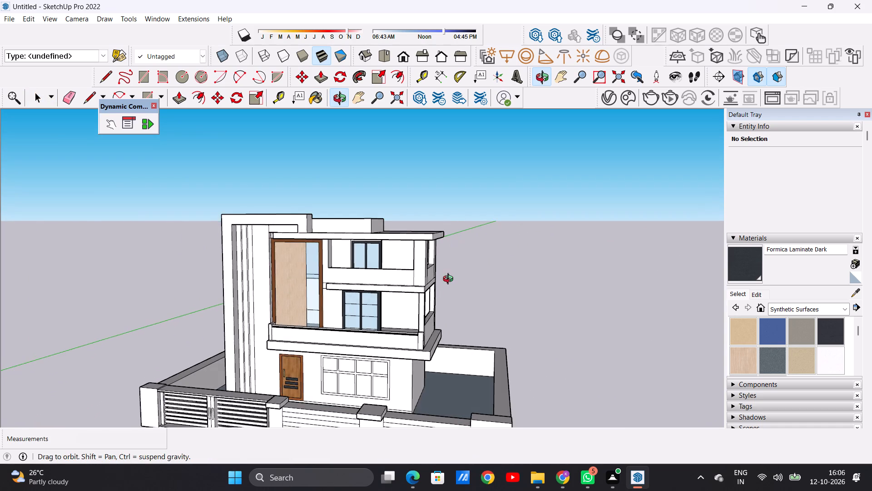
middle_drag(450, 280, 464, 282)
scroll(365, 285, up, 7)
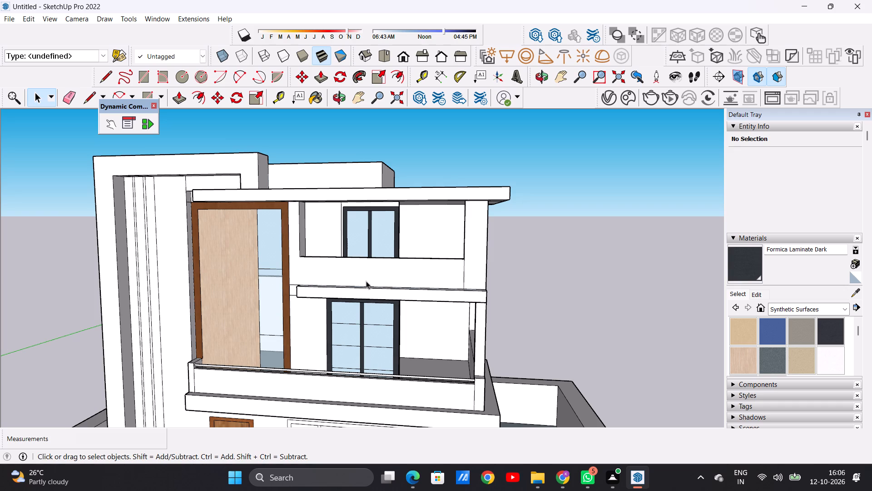
scroll(360, 302, down, 3)
scroll(370, 345, up, 1)
middle_drag(369, 344, 372, 322)
scroll(365, 321, up, 4)
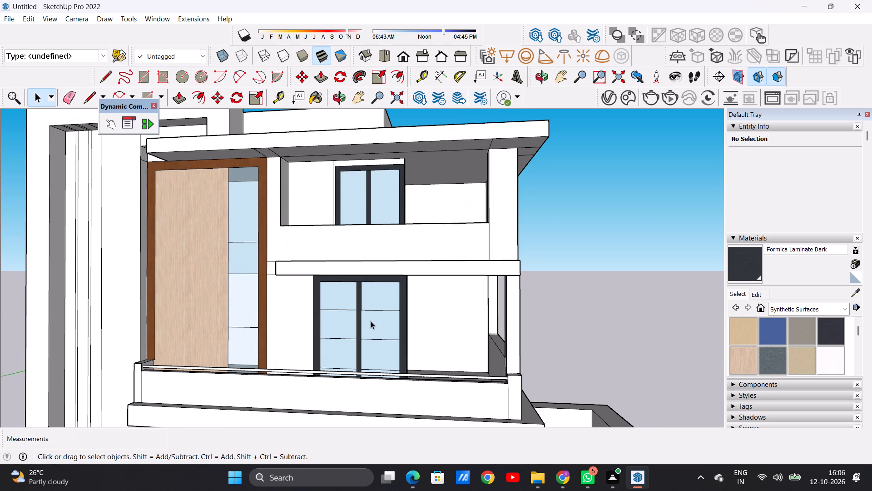
middle_drag(377, 322, 387, 401)
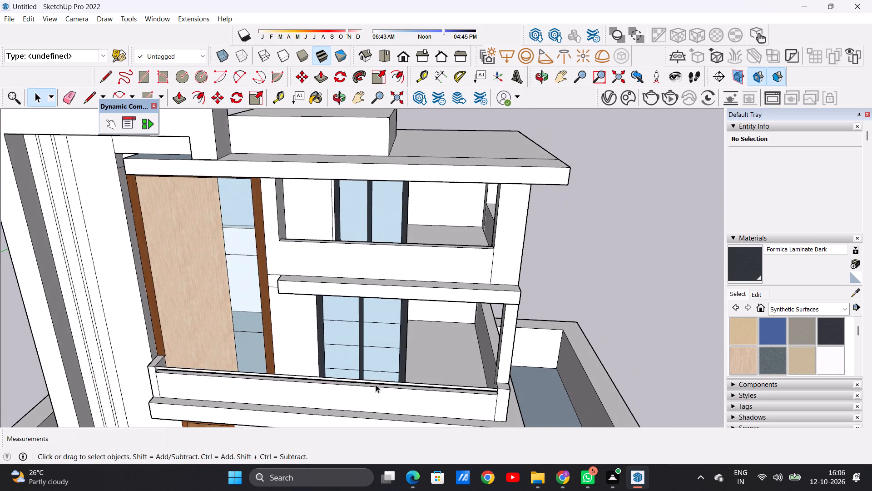
scroll(377, 371, down, 3)
scroll(373, 368, up, 4)
middle_drag(362, 356, 370, 323)
scroll(360, 344, down, 8)
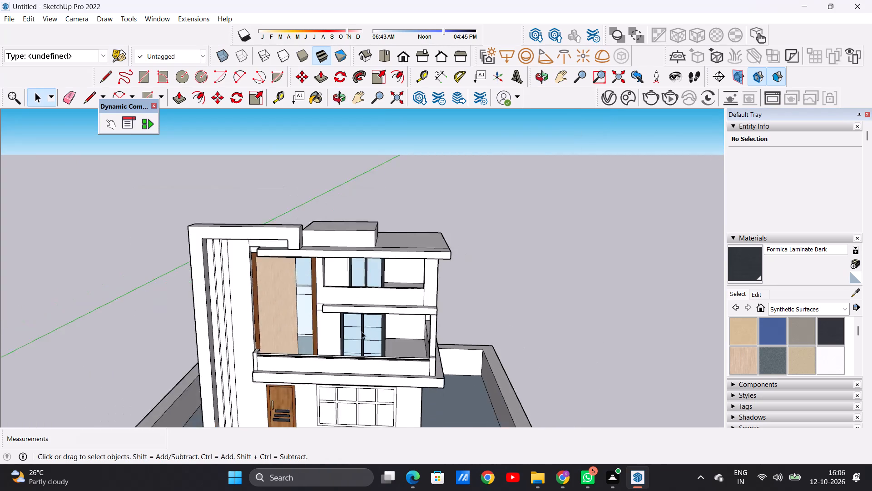
scroll(362, 331, down, 9)
middle_drag(359, 366, 359, 341)
scroll(364, 301, up, 12)
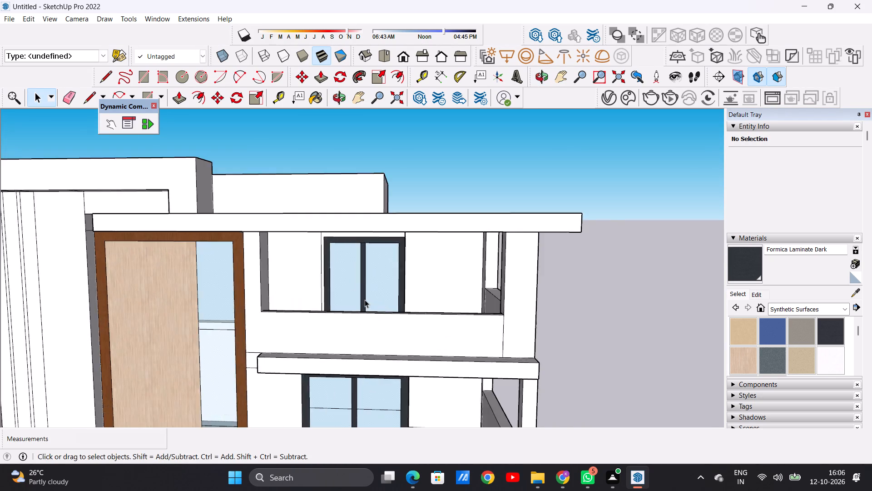
scroll(365, 300, up, 7)
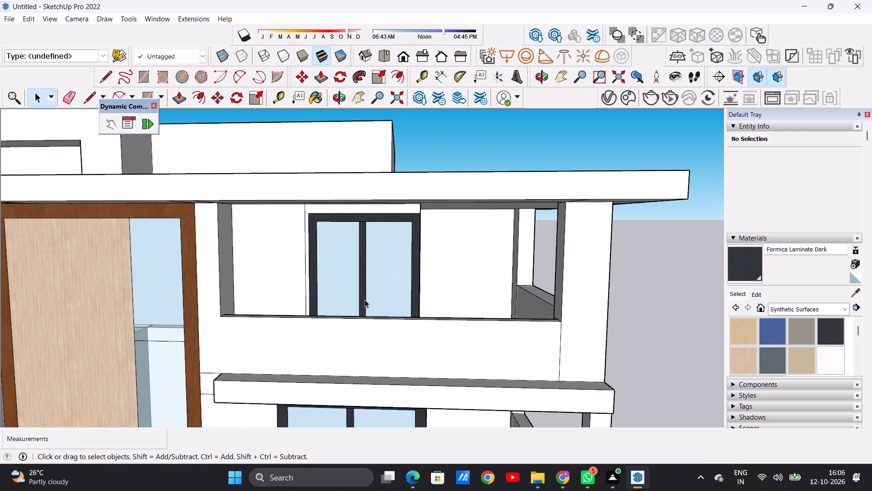
Examine the whole front elevation, including the ground-floor window, the entrance door and the boundary wall.
scroll(365, 300, down, 11)
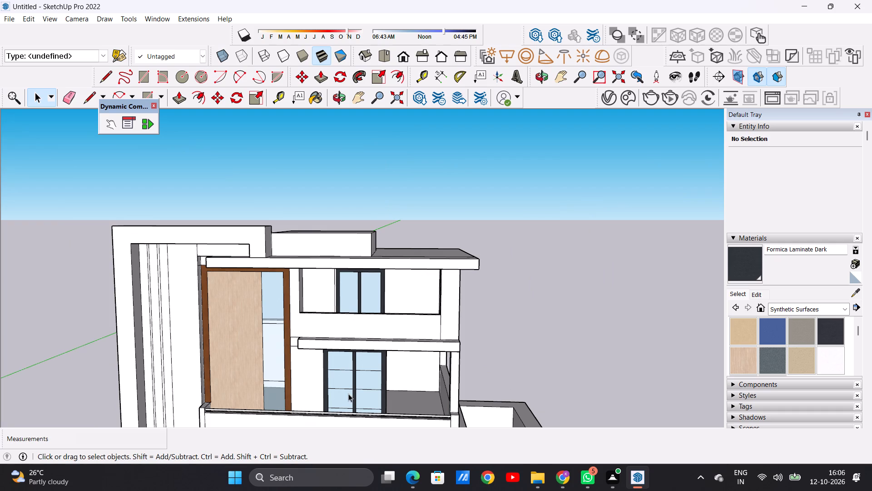
scroll(348, 396, down, 7)
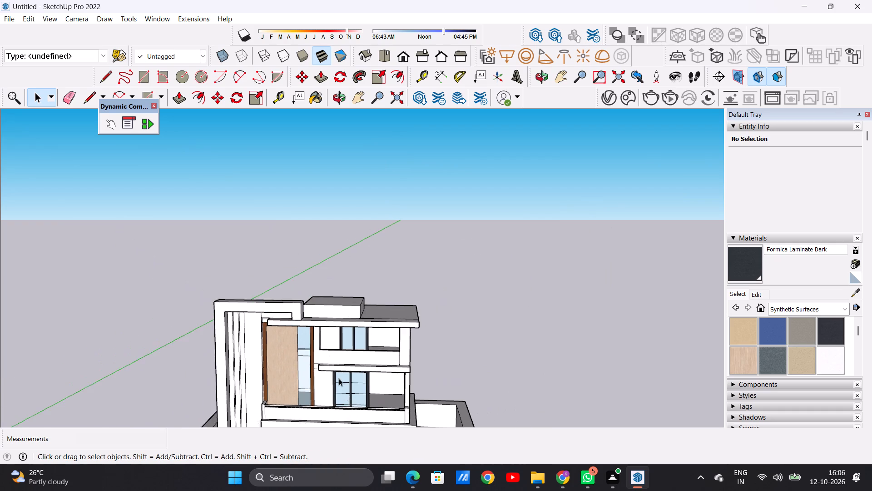
scroll(339, 378, down, 10)
scroll(336, 405, up, 7)
scroll(336, 352, up, 8)
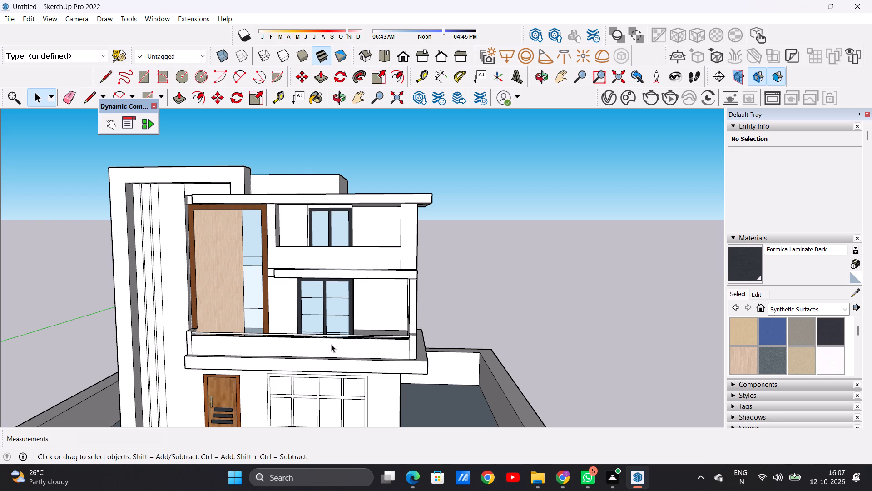
scroll(313, 323, down, 10)
scroll(325, 351, up, 7)
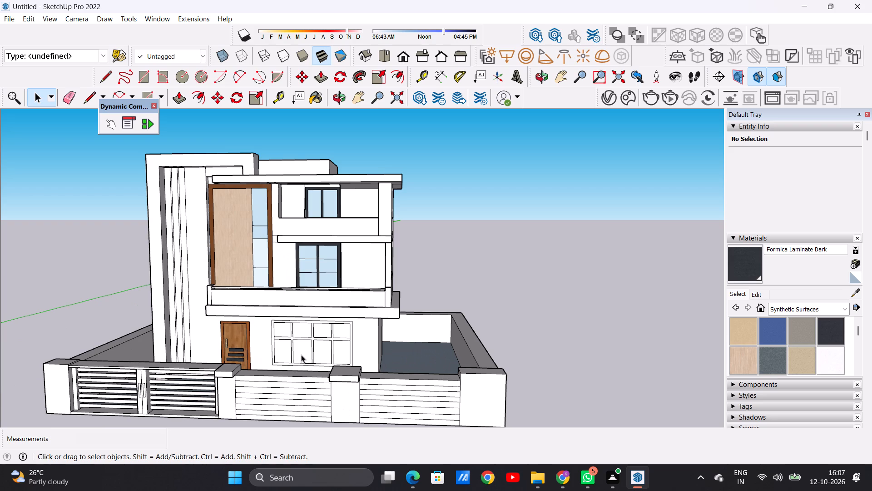
scroll(309, 340, down, 6)
scroll(305, 339, up, 8)
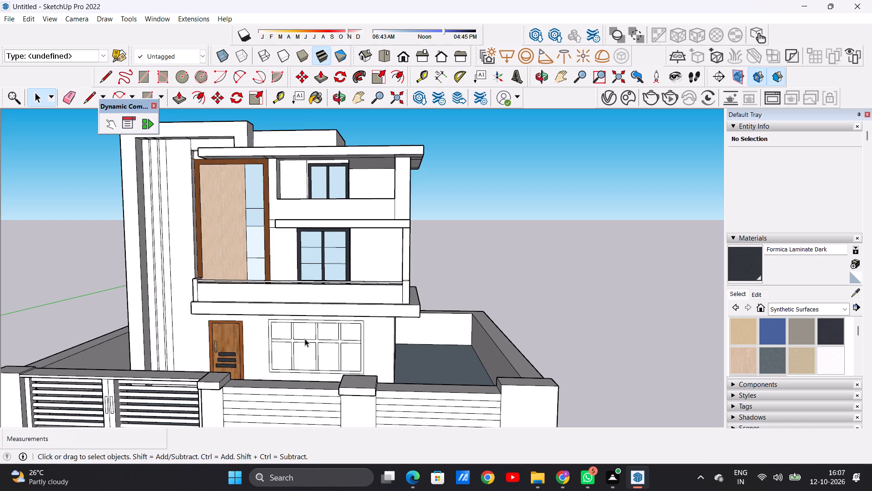
scroll(303, 339, down, 5)
scroll(308, 346, up, 9)
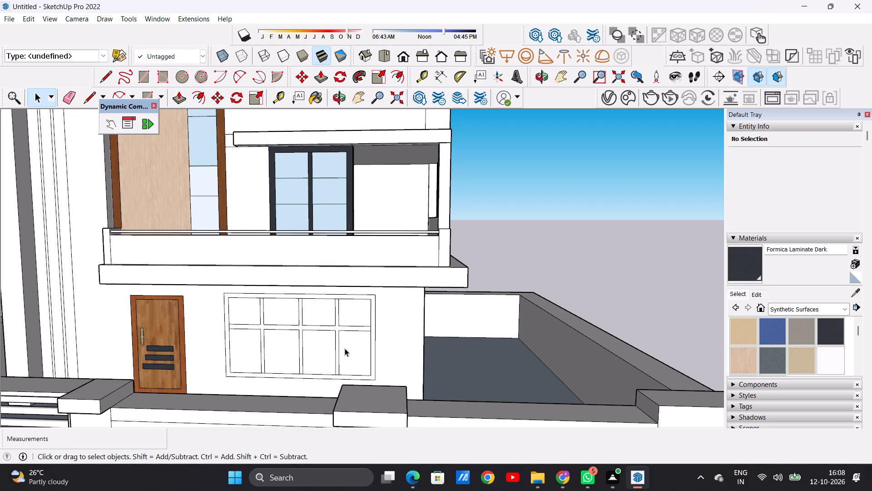
scroll(337, 344, down, 10)
scroll(335, 341, up, 7)
scroll(336, 339, down, 1)
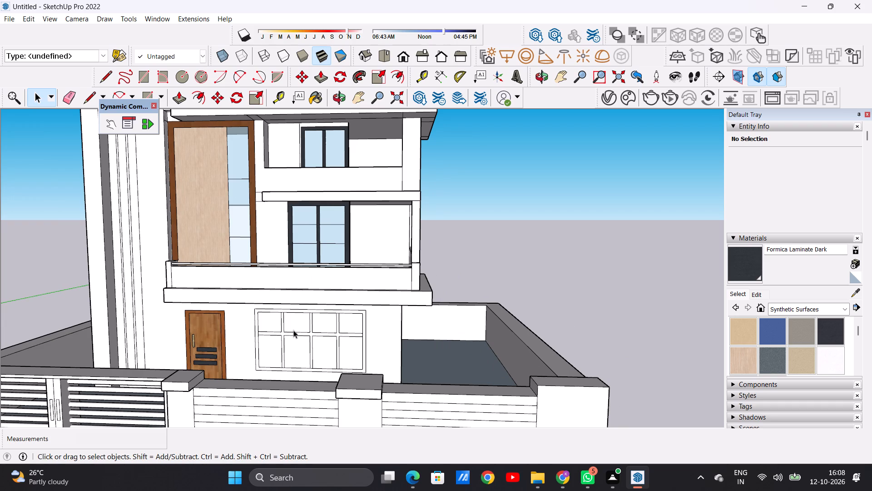
Examine the ground-floor window close up and in relation to the rest of the front elevation.
scroll(290, 330, down, 8)
scroll(321, 336, up, 8)
scroll(332, 331, down, 1)
scroll(333, 330, up, 3)
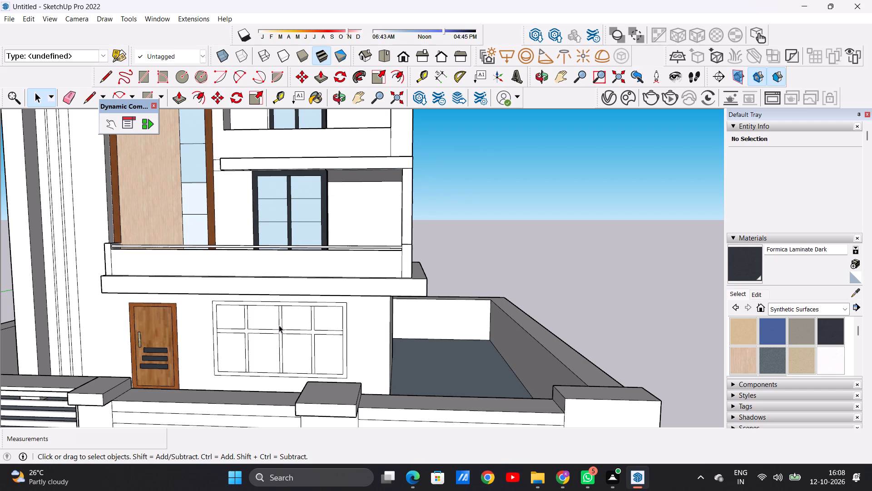
scroll(279, 325, down, 3)
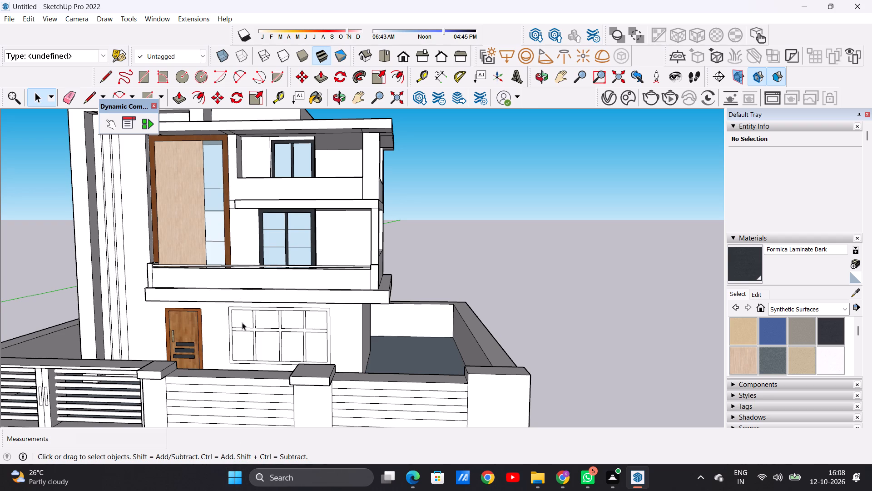
scroll(269, 331, down, 6)
scroll(309, 281, down, 1)
scroll(307, 336, up, 8)
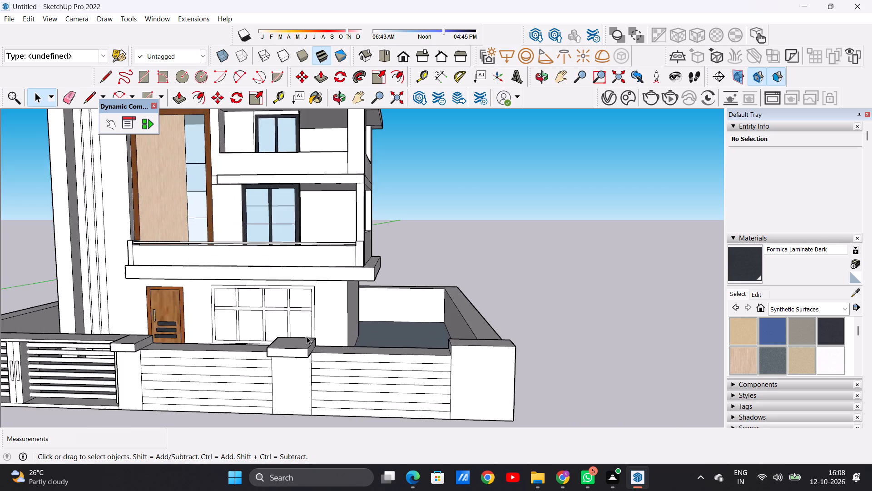
scroll(312, 327, up, 6)
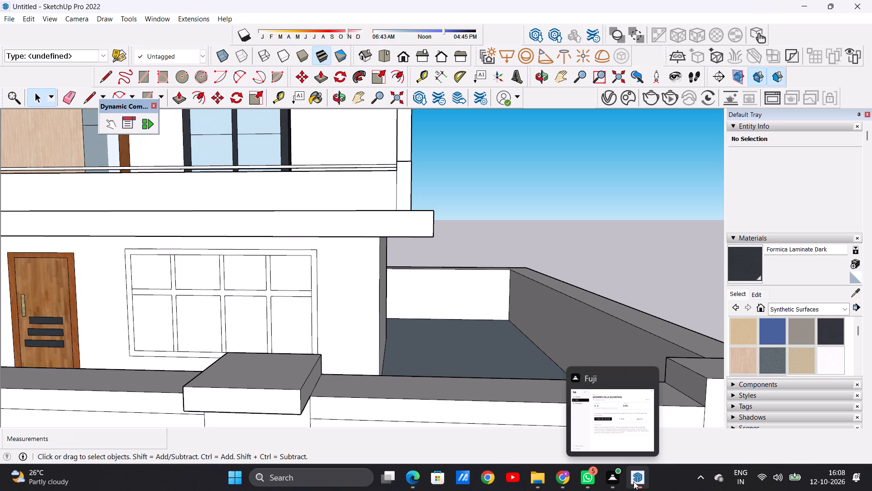
click(594, 413)
scroll(331, 276, down, 14)
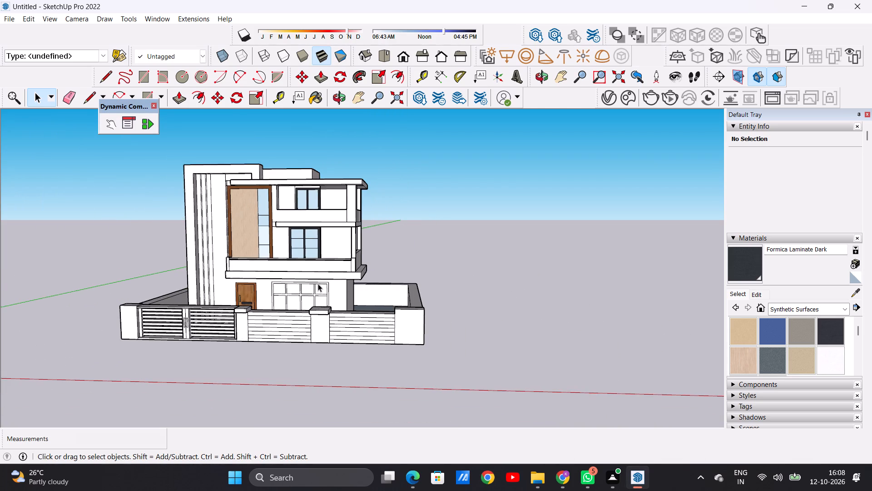
scroll(318, 284, up, 13)
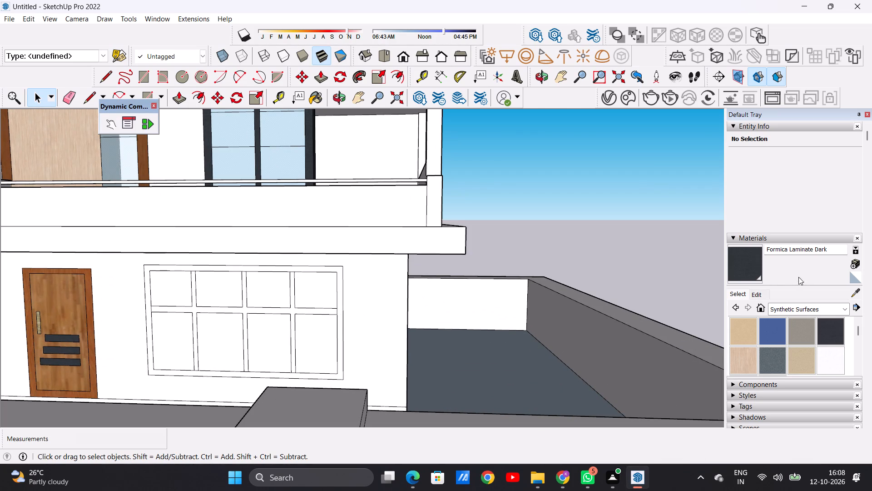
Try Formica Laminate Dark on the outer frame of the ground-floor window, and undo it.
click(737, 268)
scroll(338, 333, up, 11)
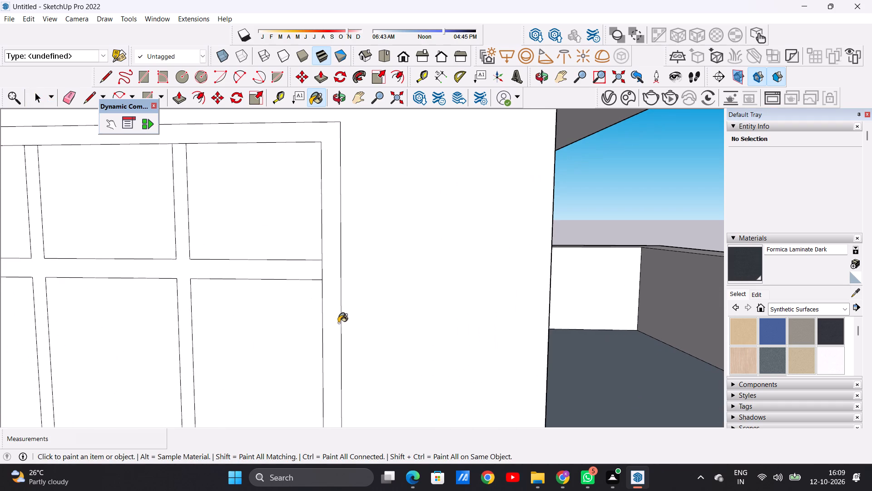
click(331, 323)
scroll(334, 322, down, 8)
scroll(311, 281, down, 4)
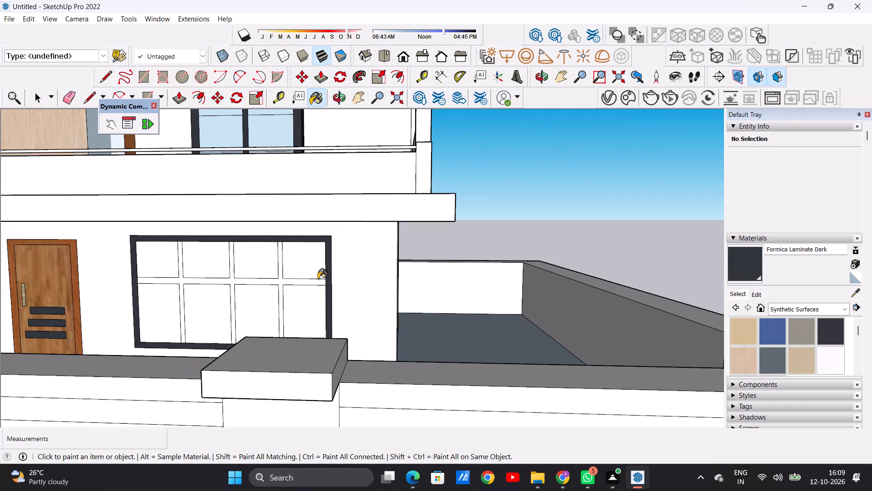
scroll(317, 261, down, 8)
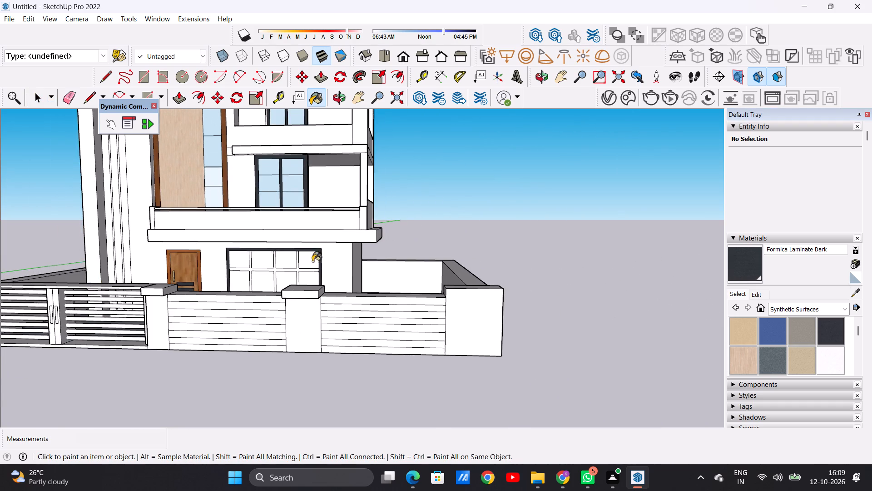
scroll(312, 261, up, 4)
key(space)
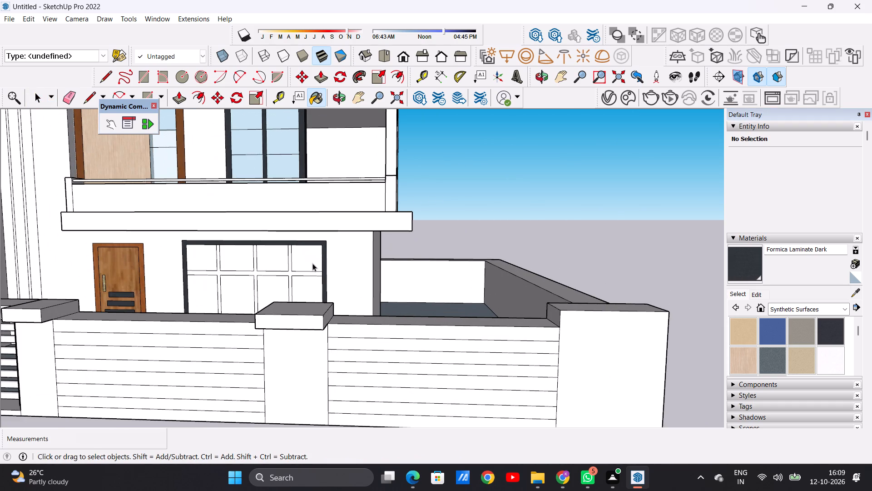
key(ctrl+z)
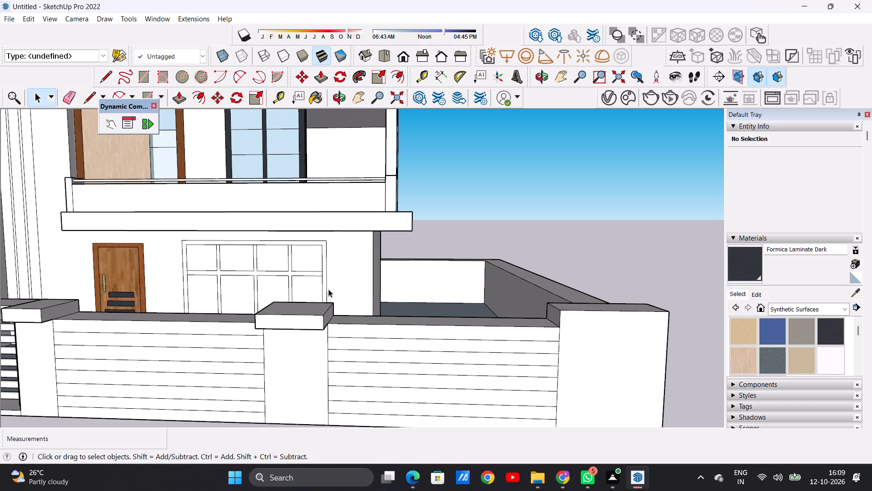
Paint the outer frame of the ground-floor window with Formica Speckled Grey from the Synthetic Surfaces collection.
click(772, 355)
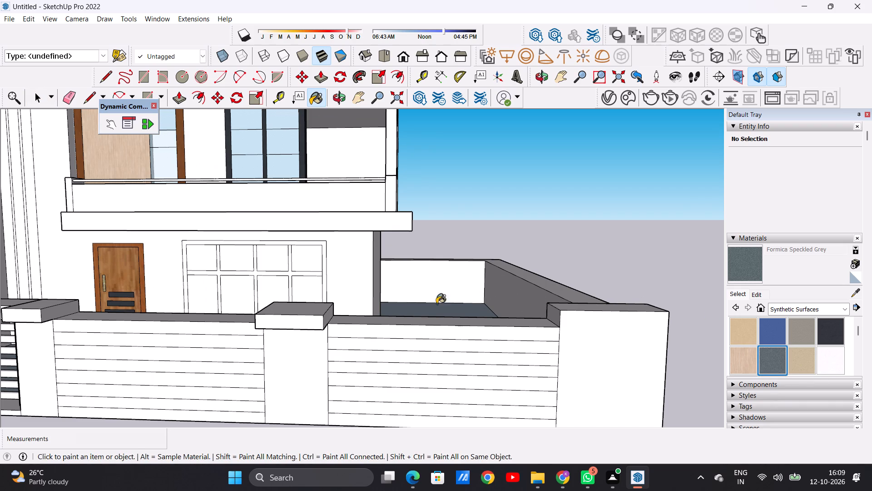
scroll(304, 264, up, 11)
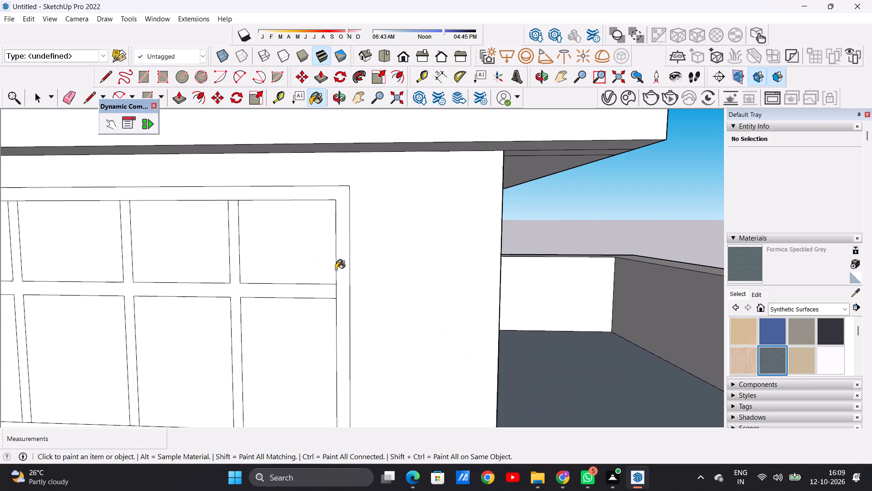
click(342, 253)
scroll(342, 268, down, 8)
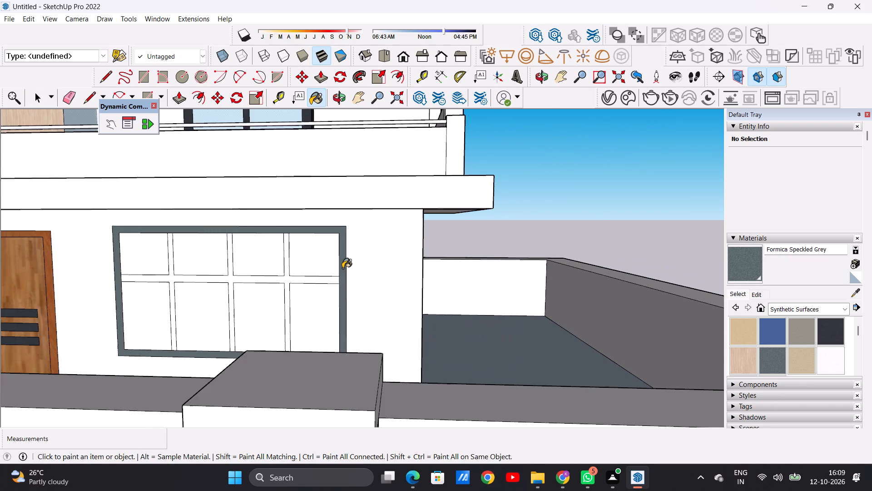
scroll(342, 268, down, 4)
scroll(268, 296, down, 4)
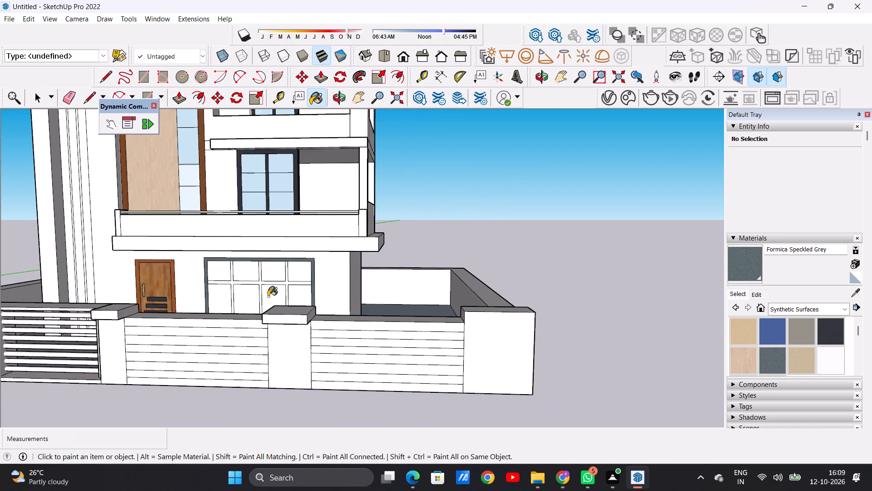
Paint the inner glazing bars of the ground-floor window with Formica Speckled Grey.
scroll(268, 296, down, 2)
scroll(235, 286, up, 19)
scroll(235, 280, down, 1)
scroll(235, 280, up, 3)
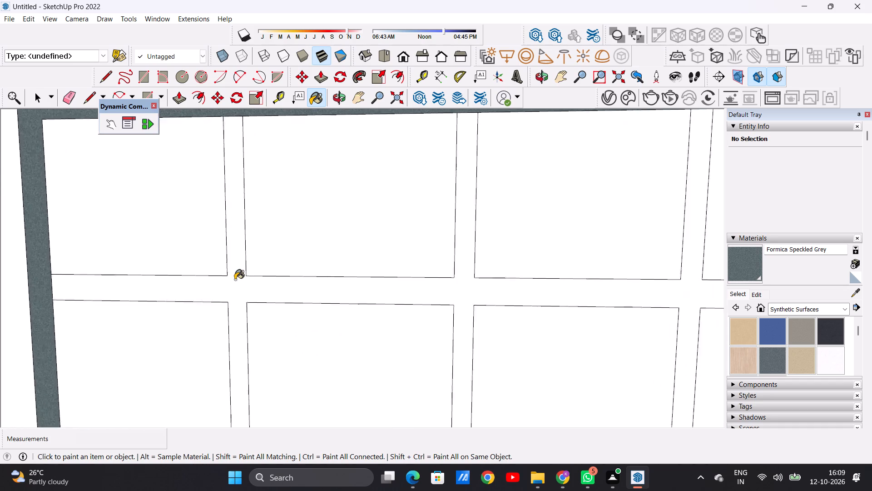
click(235, 280)
scroll(237, 286, down, 14)
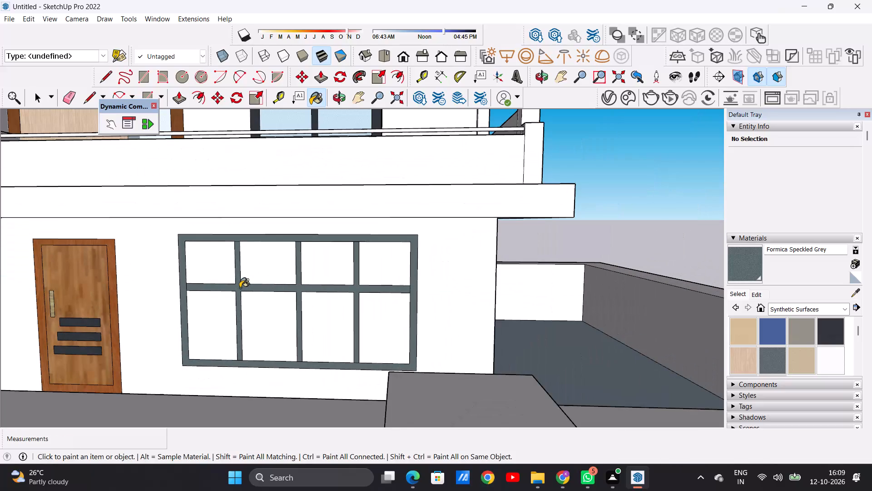
key(space)
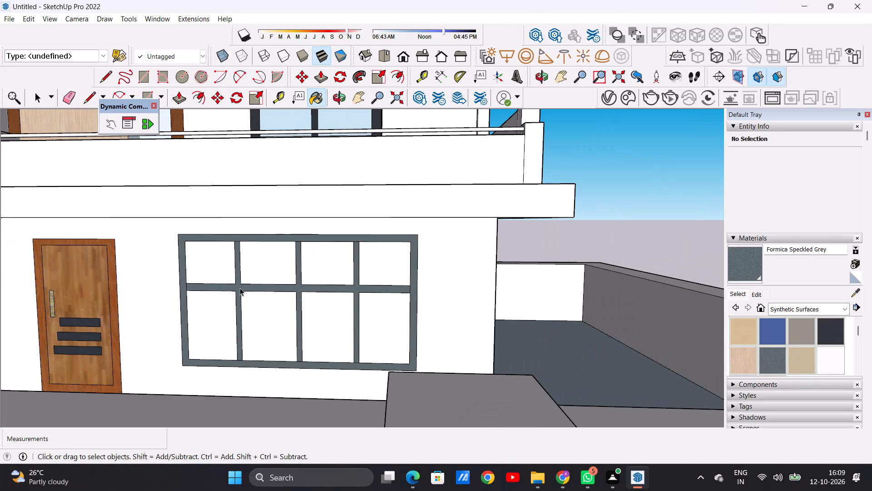
Examine the ground-floor window frame against the facade from the front and at an angle.
scroll(203, 362, down, 4)
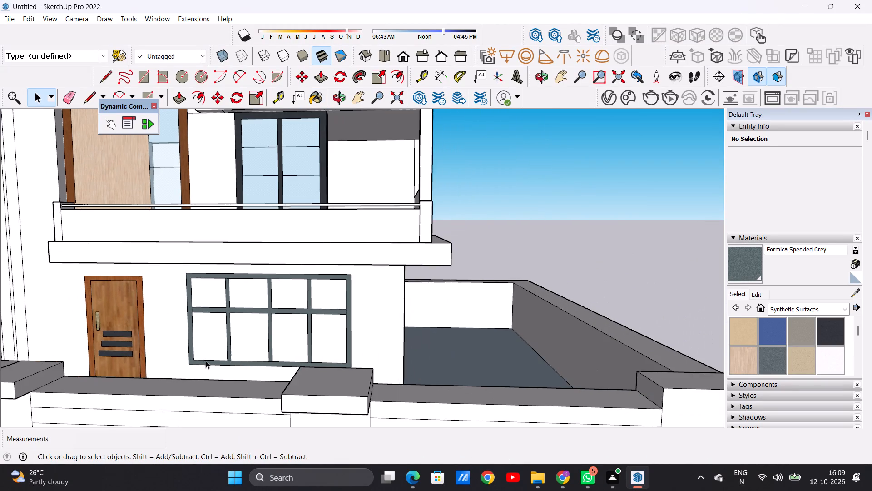
scroll(217, 341, up, 3)
scroll(217, 341, down, 9)
middle_drag(226, 336, 234, 324)
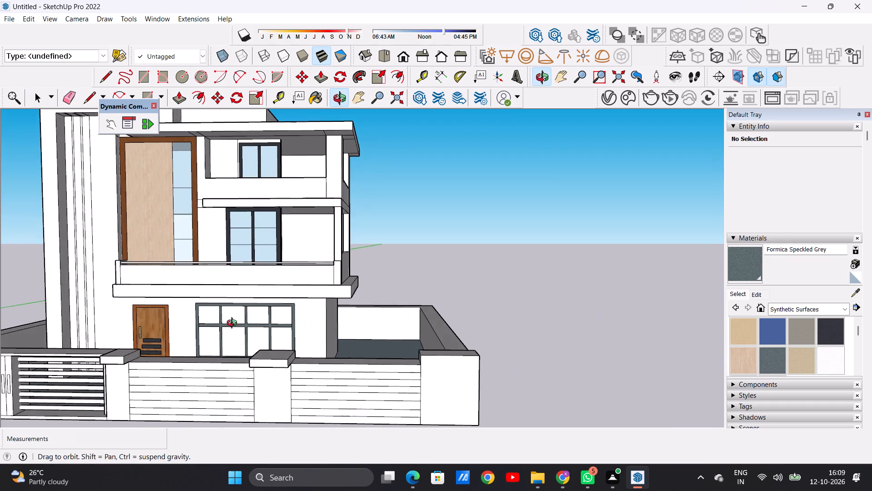
middle_drag(234, 324, 178, 351)
scroll(233, 303, up, 2)
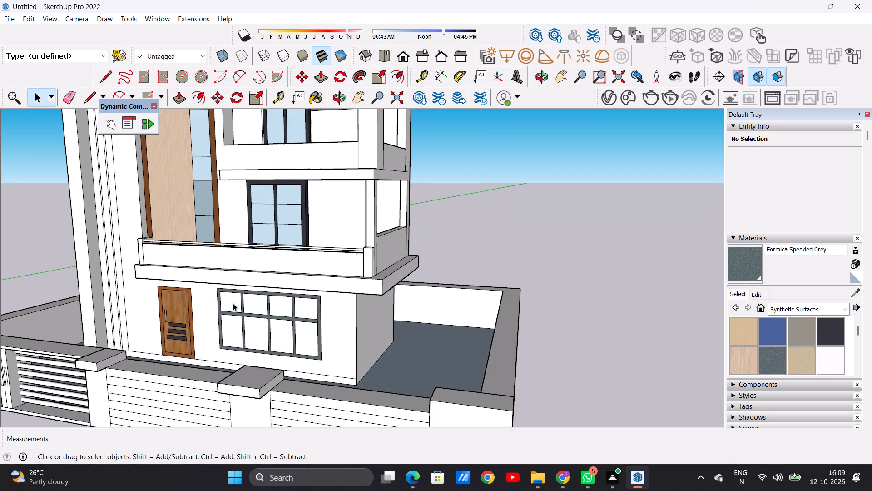
scroll(233, 303, down, 5)
scroll(262, 296, up, 6)
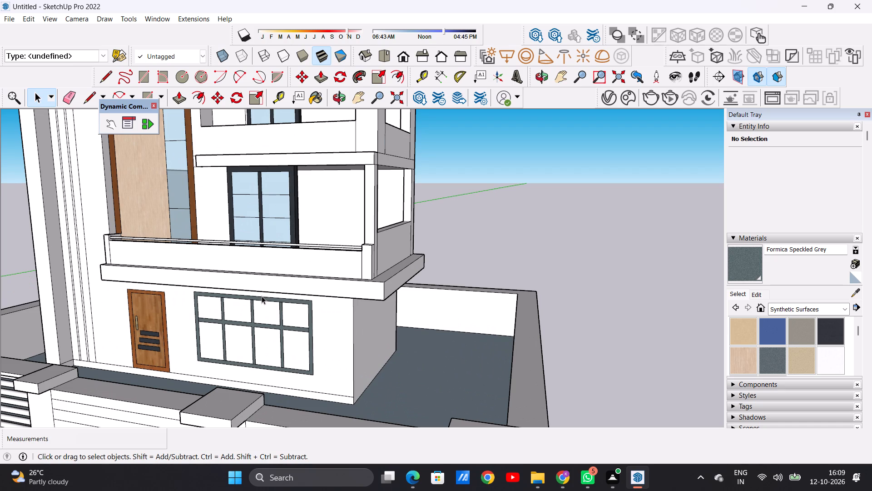
scroll(221, 289, down, 2)
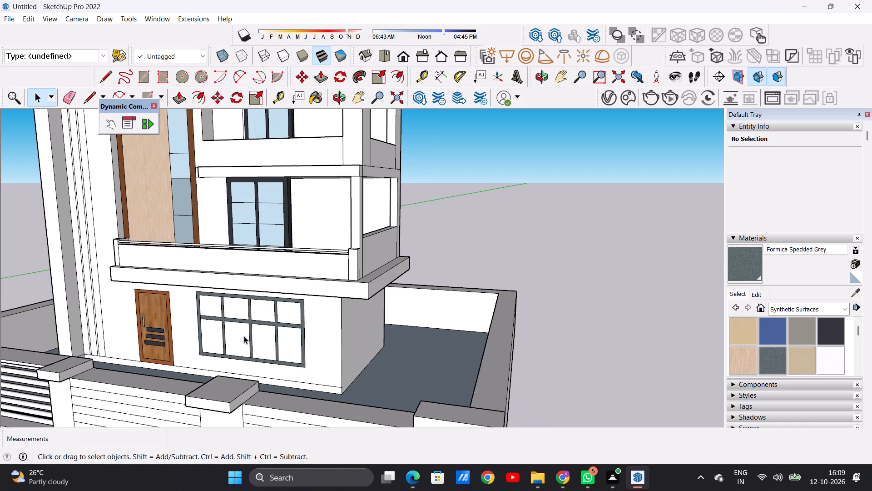
scroll(243, 335, up, 10)
scroll(240, 321, down, 1)
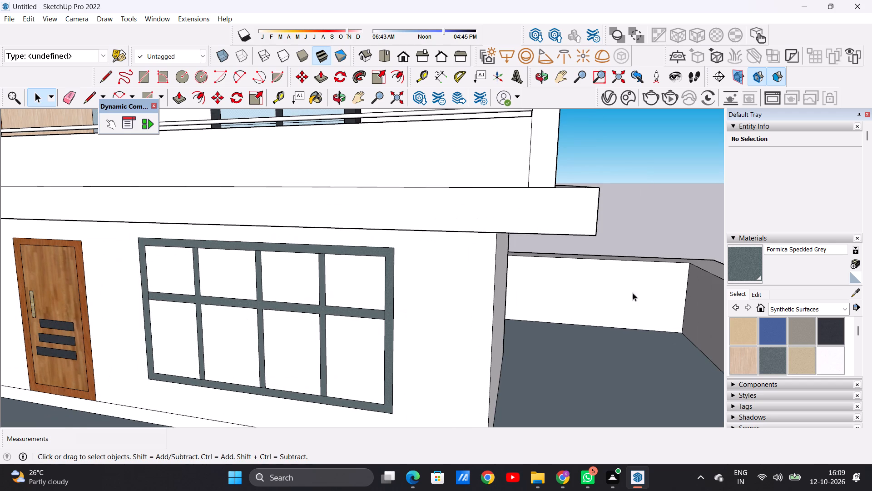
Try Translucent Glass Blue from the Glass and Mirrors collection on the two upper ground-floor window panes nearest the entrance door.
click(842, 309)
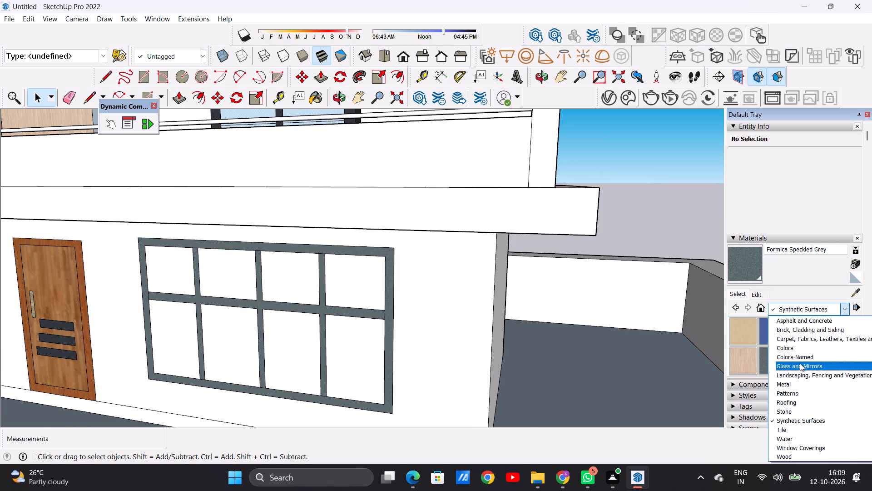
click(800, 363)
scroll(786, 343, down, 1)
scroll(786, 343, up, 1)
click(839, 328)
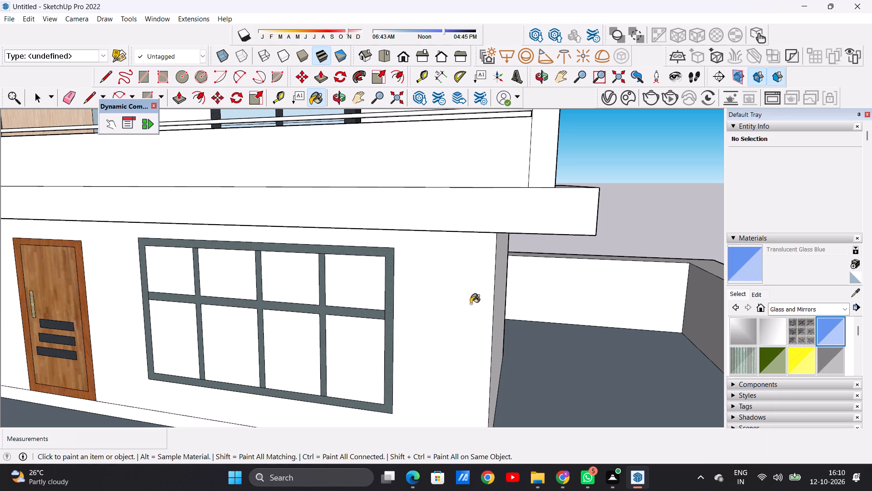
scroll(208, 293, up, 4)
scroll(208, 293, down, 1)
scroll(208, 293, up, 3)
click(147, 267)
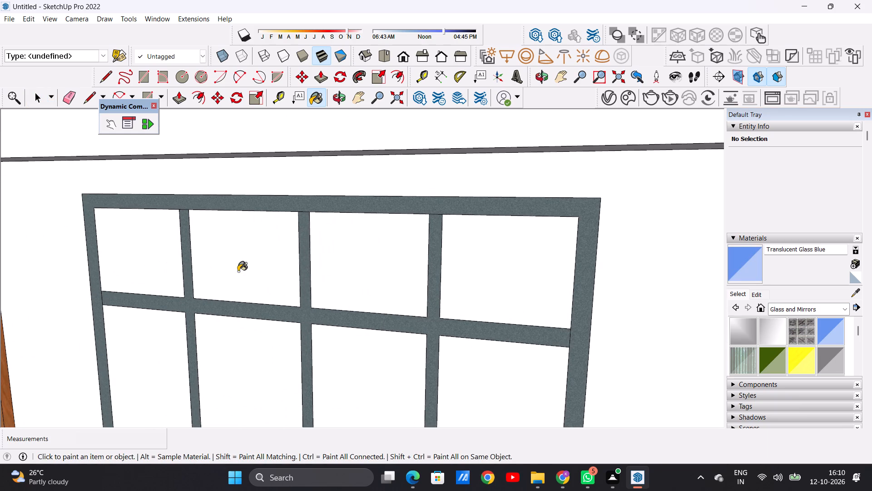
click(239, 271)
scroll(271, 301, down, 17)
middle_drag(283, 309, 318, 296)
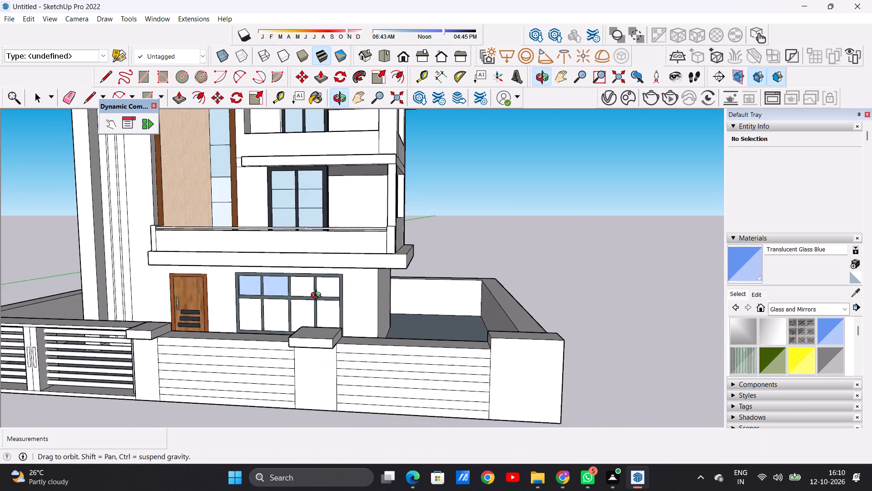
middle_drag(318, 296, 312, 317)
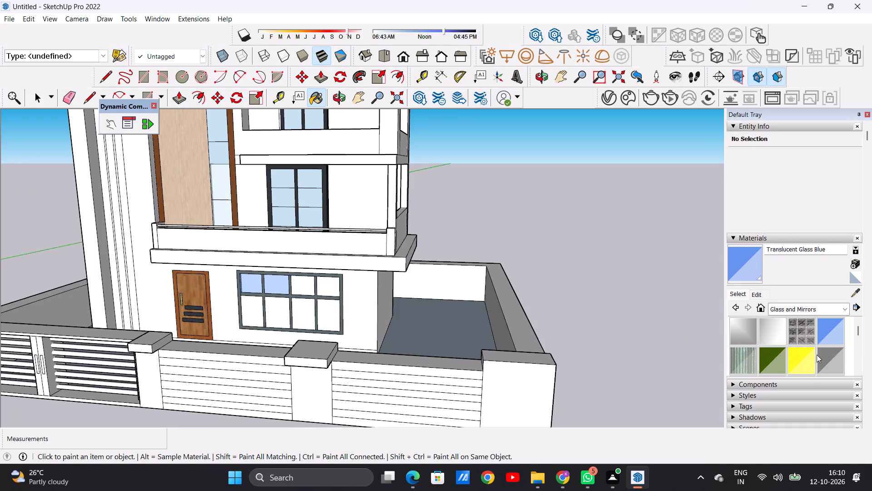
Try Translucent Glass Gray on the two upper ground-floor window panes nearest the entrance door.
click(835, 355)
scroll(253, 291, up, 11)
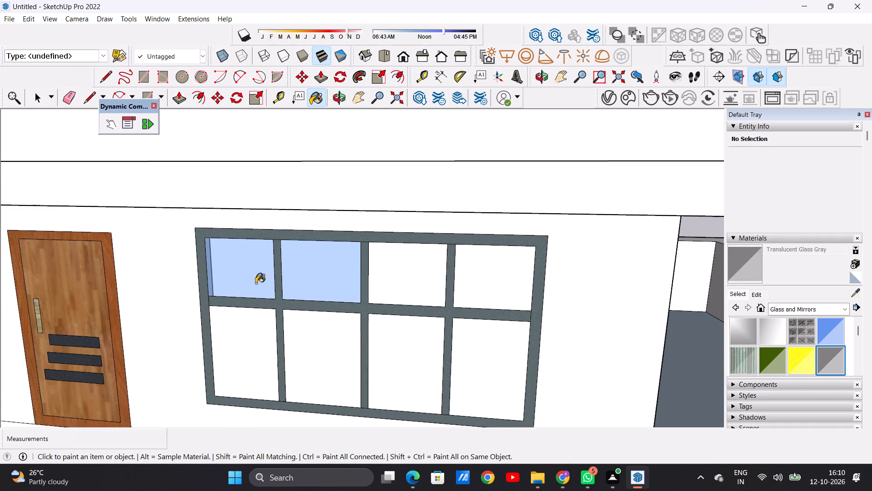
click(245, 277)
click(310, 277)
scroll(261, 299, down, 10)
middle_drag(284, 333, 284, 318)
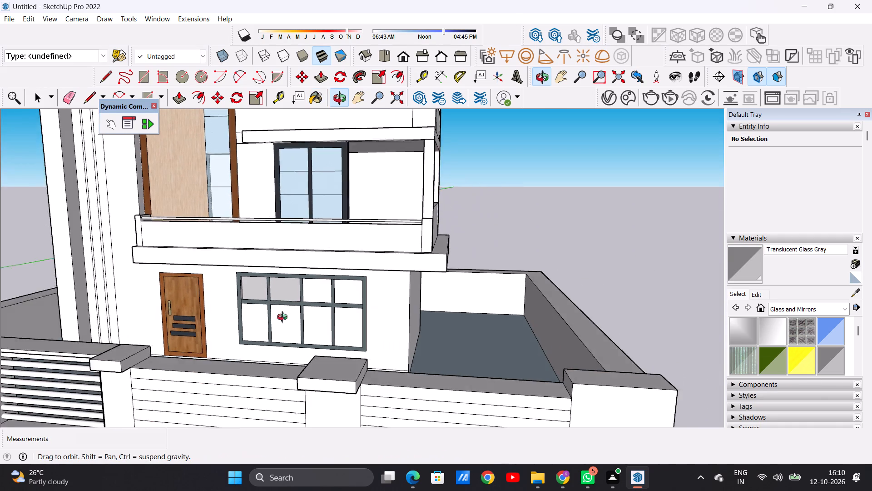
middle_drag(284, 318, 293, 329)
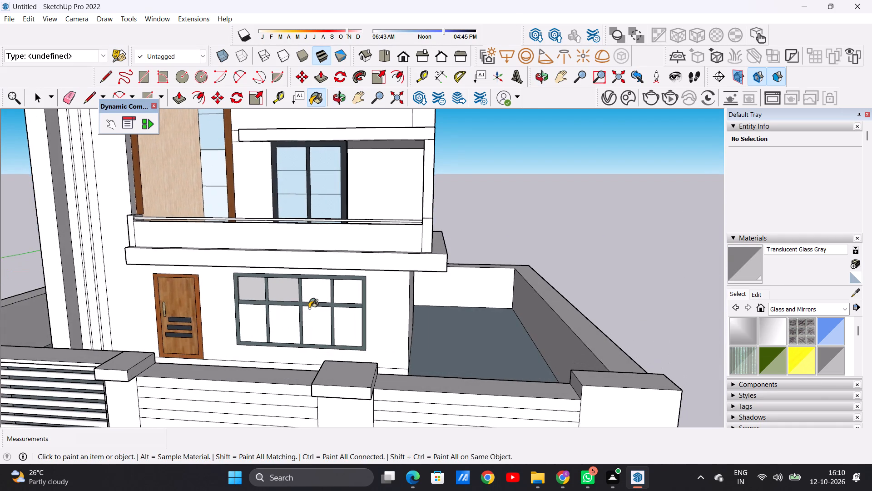
Paint the two upper ground-floor window panes nearest the entrance door with Mirror 01 from the Glass and Mirrors collection.
scroll(309, 308, down, 7)
scroll(311, 313, up, 18)
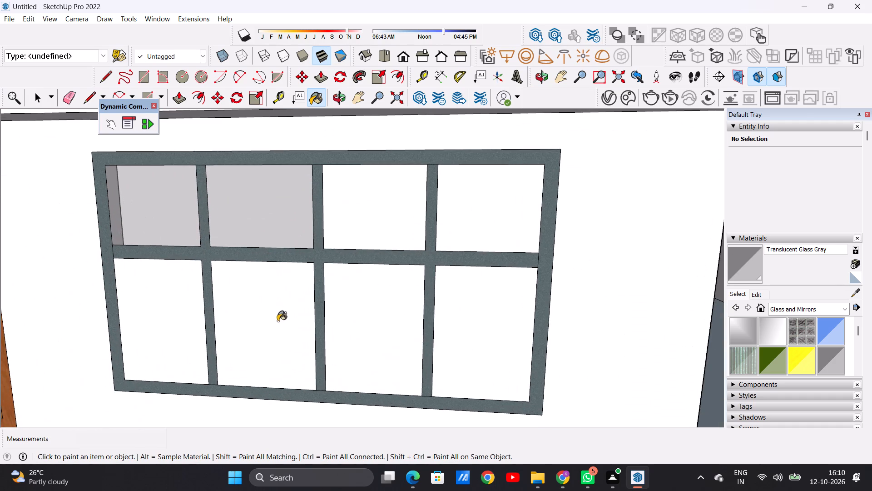
click(738, 331)
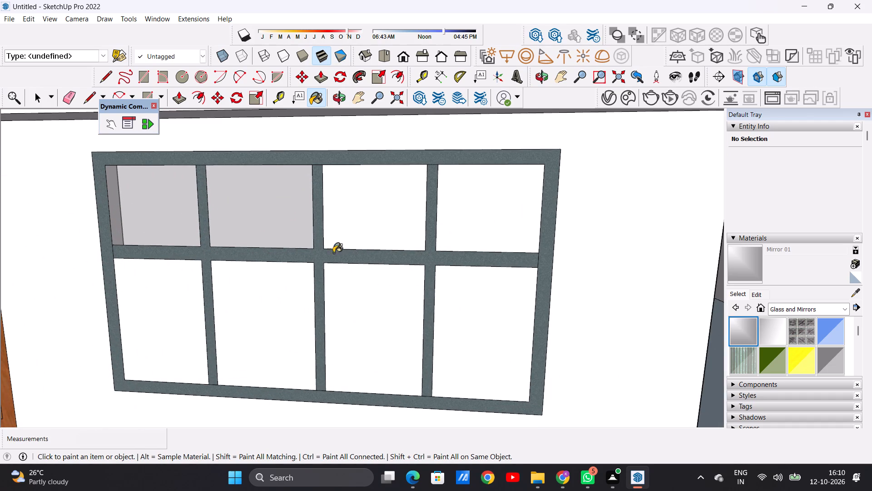
click(146, 221)
click(254, 221)
scroll(244, 241, down, 4)
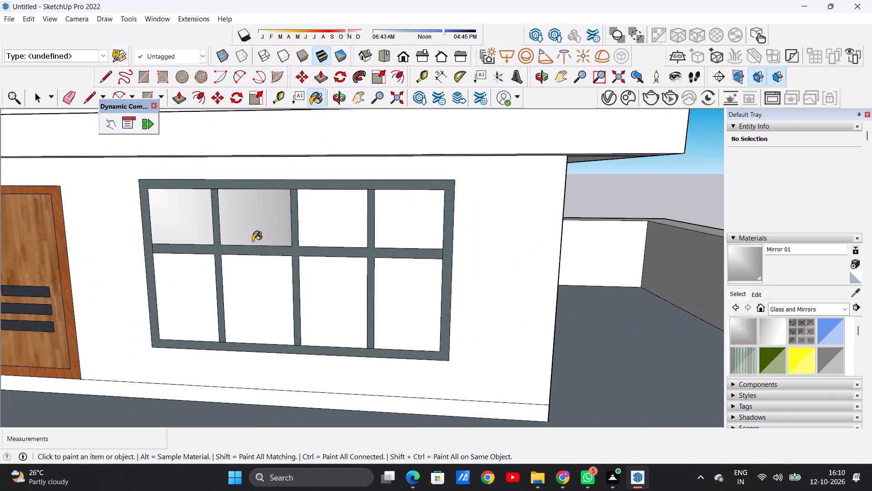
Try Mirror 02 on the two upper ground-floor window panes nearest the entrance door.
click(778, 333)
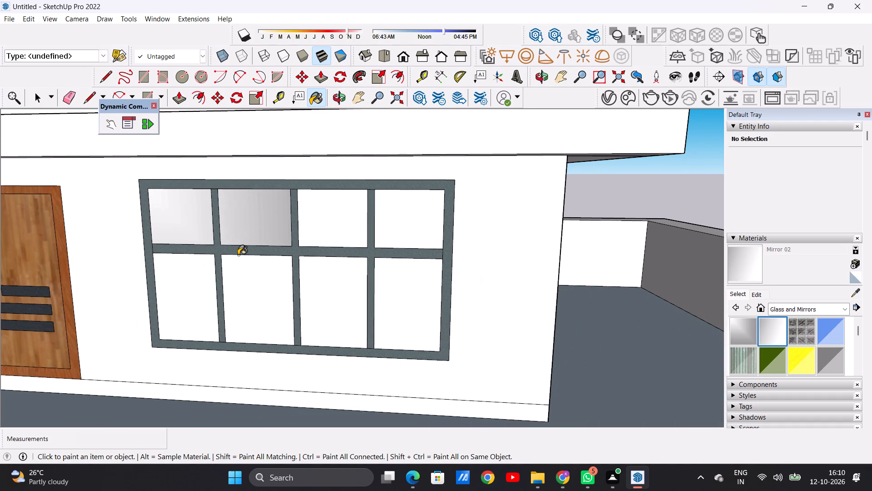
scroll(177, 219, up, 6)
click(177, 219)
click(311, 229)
Paint all eight panes of the ground-floor window with Translucent Glass Gray from the Glass and Mirrors collection.
scroll(220, 239, down, 5)
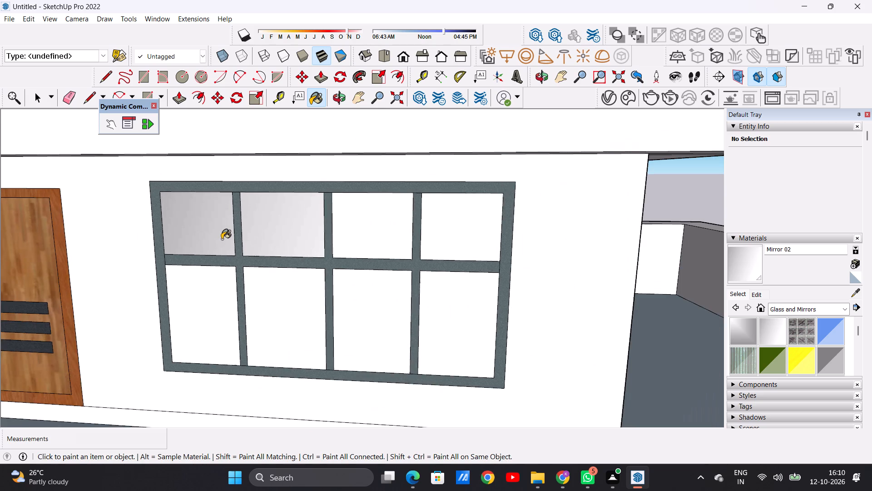
scroll(221, 246, down, 5)
scroll(817, 355, down, 1)
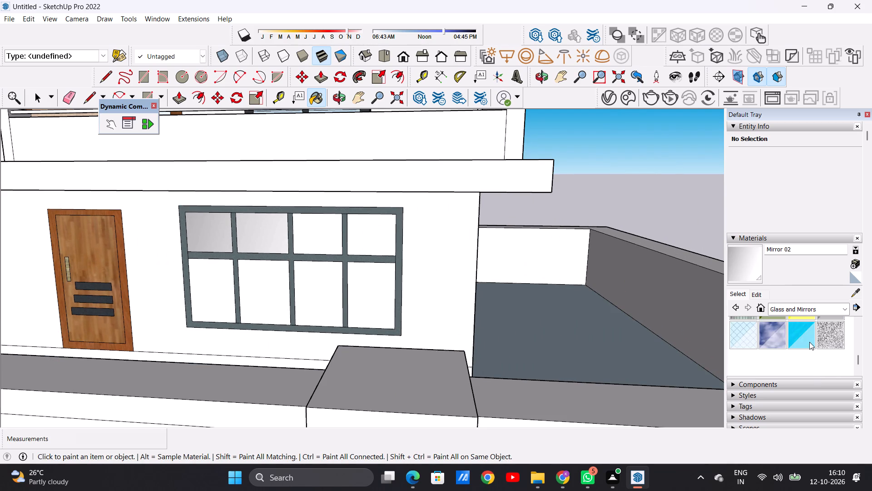
scroll(809, 342, up, 1)
click(827, 354)
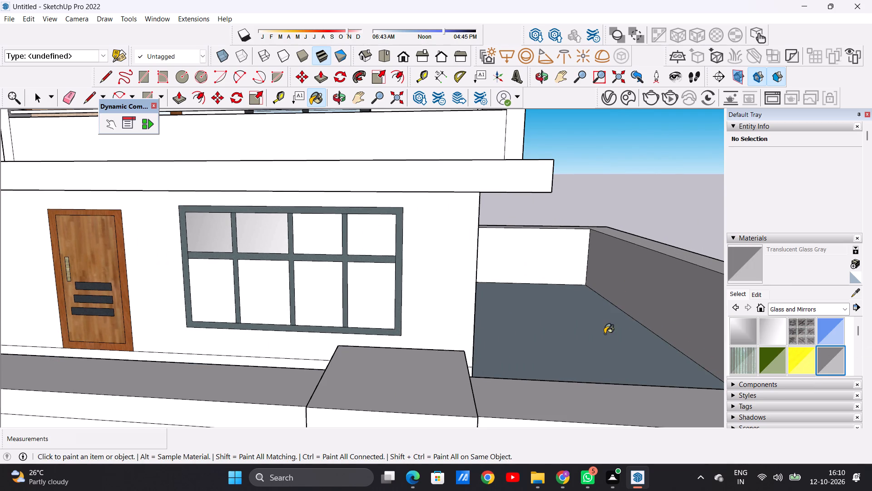
scroll(204, 229, up, 5)
scroll(205, 252, down, 1)
click(200, 238)
click(302, 239)
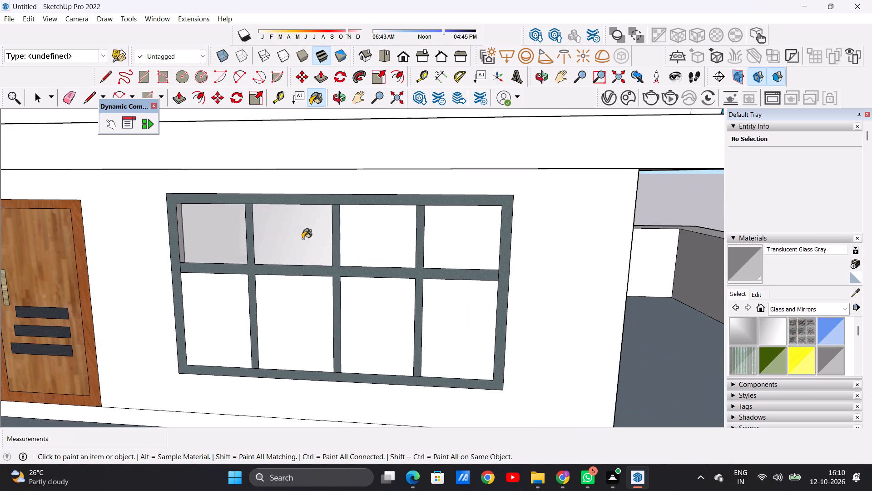
click(378, 240)
click(429, 241)
click(451, 309)
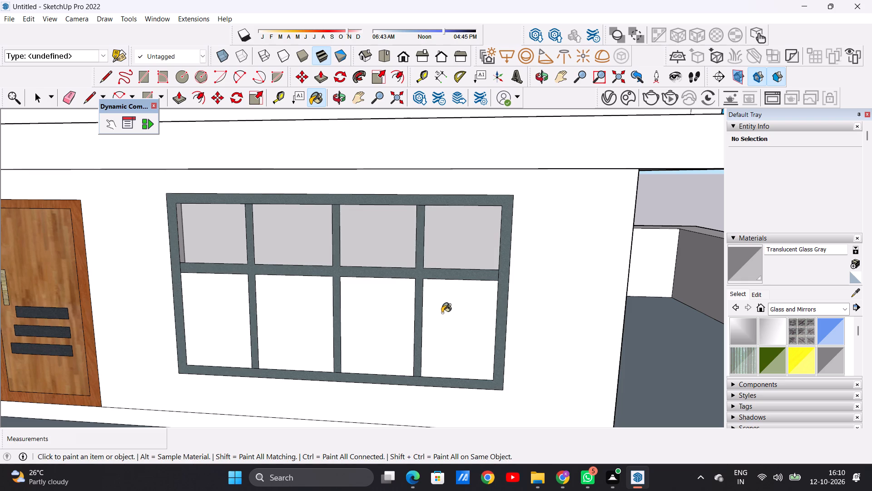
click(393, 324)
click(313, 322)
click(234, 322)
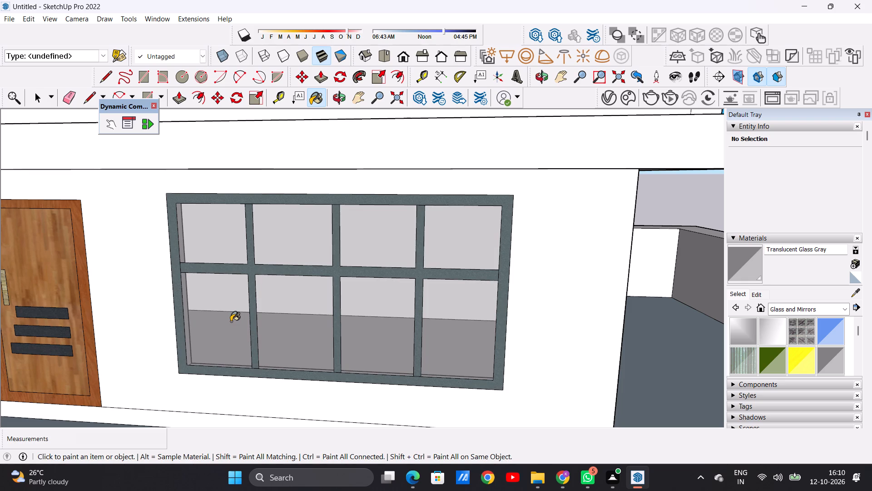
key(space)
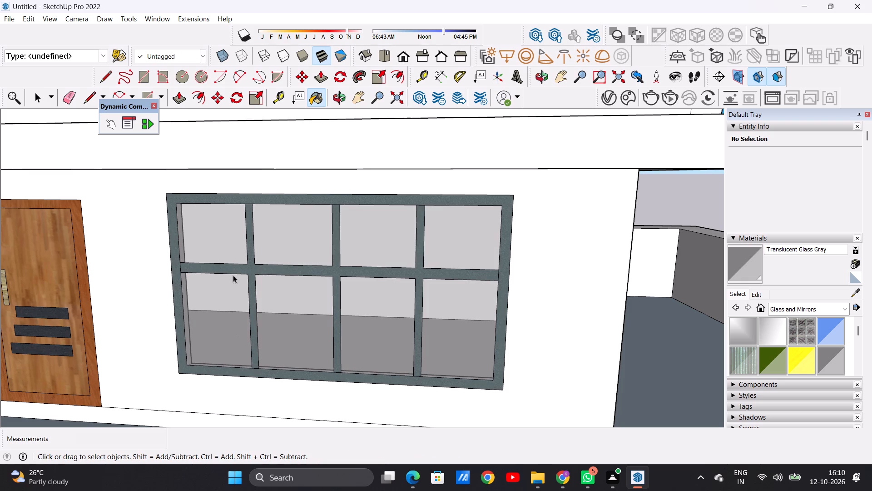
Examine the villa's front elevation from several distances and angles, including the ground-floor window and the tall frame's vertical strips.
scroll(141, 316, down, 15)
middle_drag(196, 301, 179, 311)
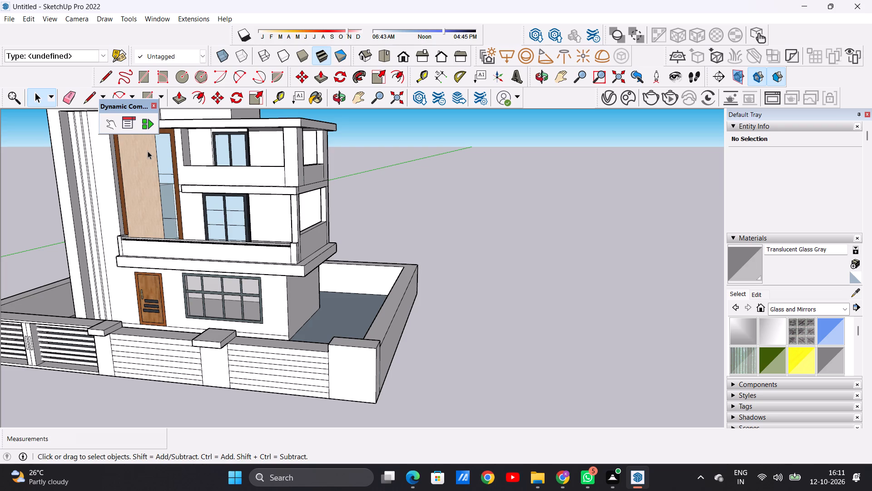
scroll(234, 280, down, 10)
middle_drag(232, 294, 238, 240)
scroll(246, 282, up, 3)
scroll(238, 282, down, 1)
scroll(235, 282, up, 5)
middle_drag(219, 283, 229, 300)
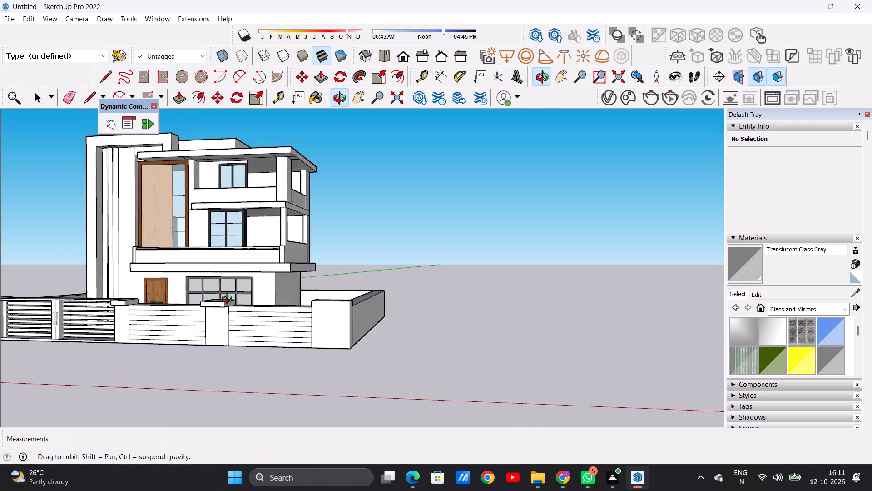
middle_drag(229, 300, 268, 336)
scroll(285, 306, down, 2)
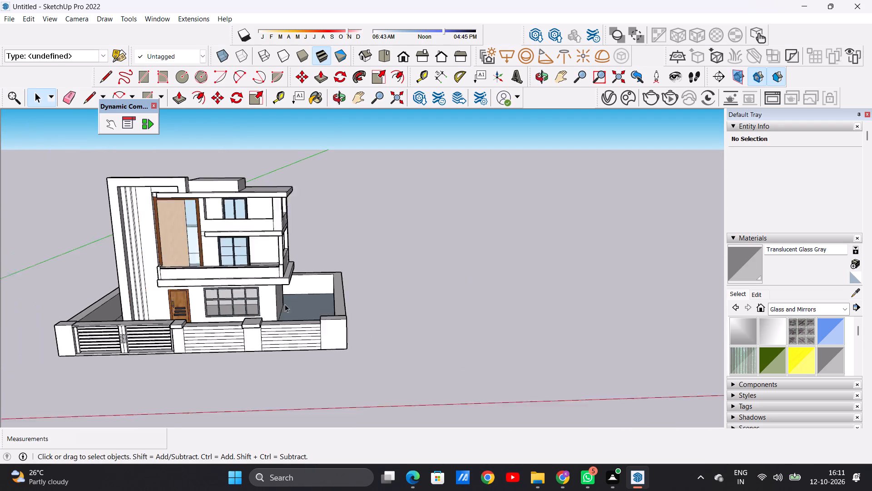
scroll(285, 304, down, 3)
scroll(282, 295, up, 1)
scroll(239, 239, down, 3)
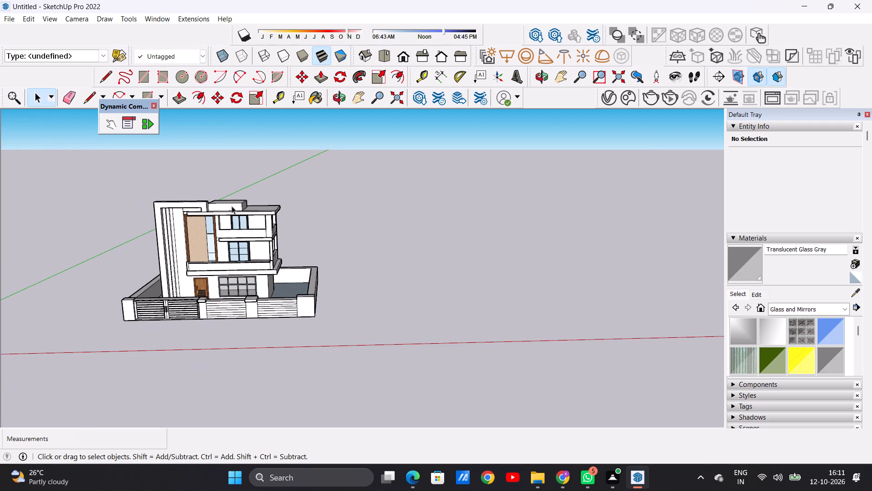
scroll(231, 206, up, 6)
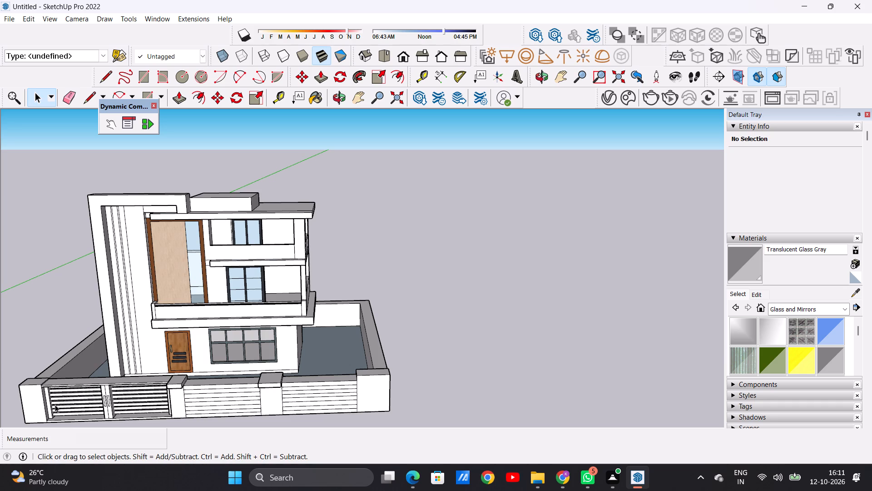
scroll(208, 252, down, 5)
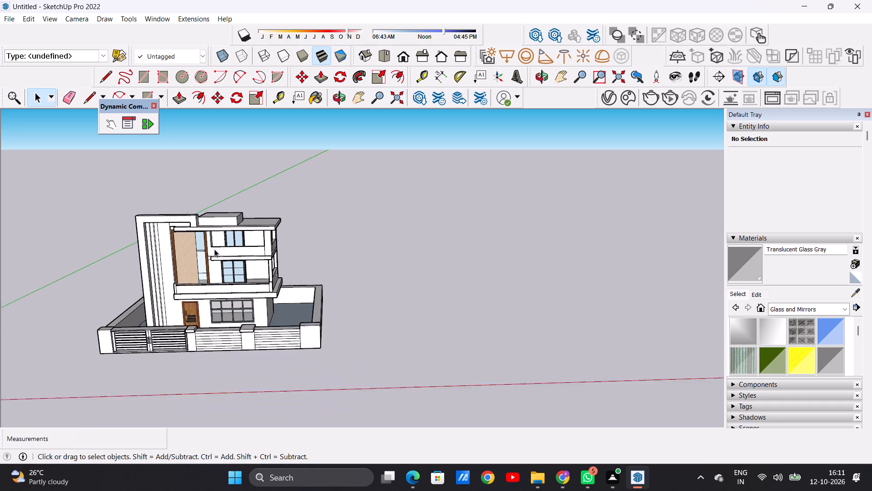
scroll(214, 249, down, 3)
scroll(204, 243, up, 2)
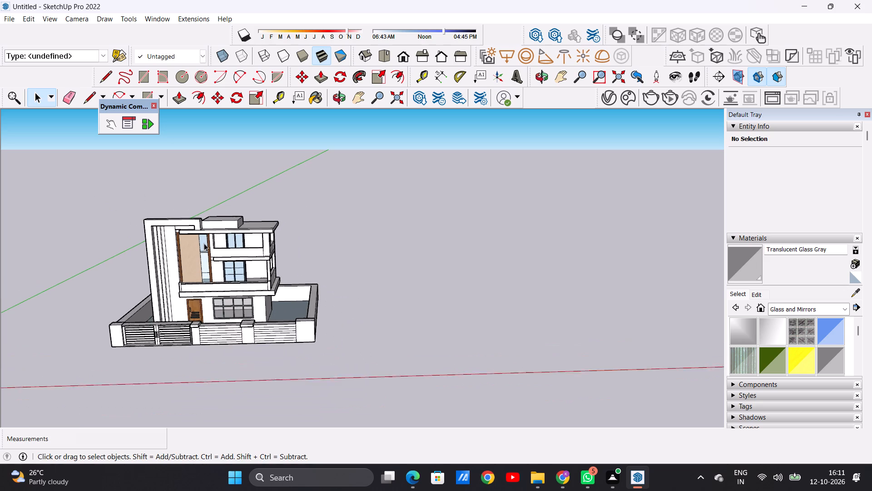
scroll(204, 243, up, 5)
middle_drag(253, 246, 196, 225)
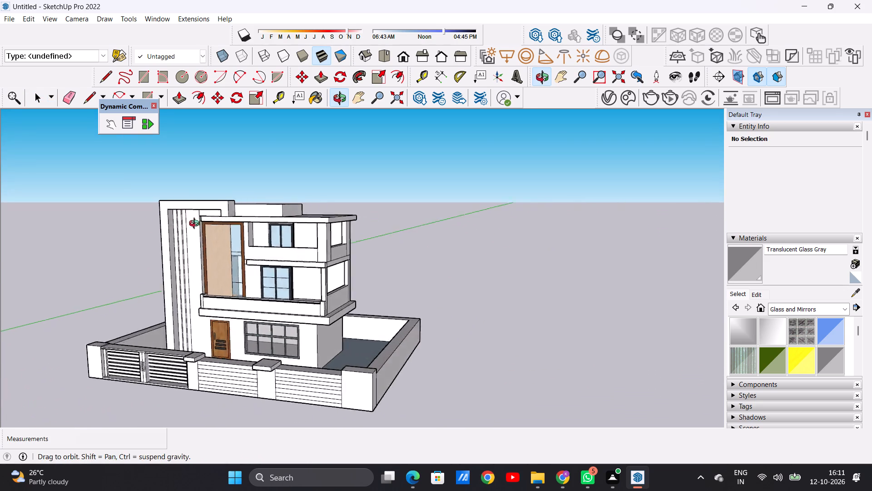
middle_drag(196, 225, 234, 223)
scroll(244, 227, down, 1)
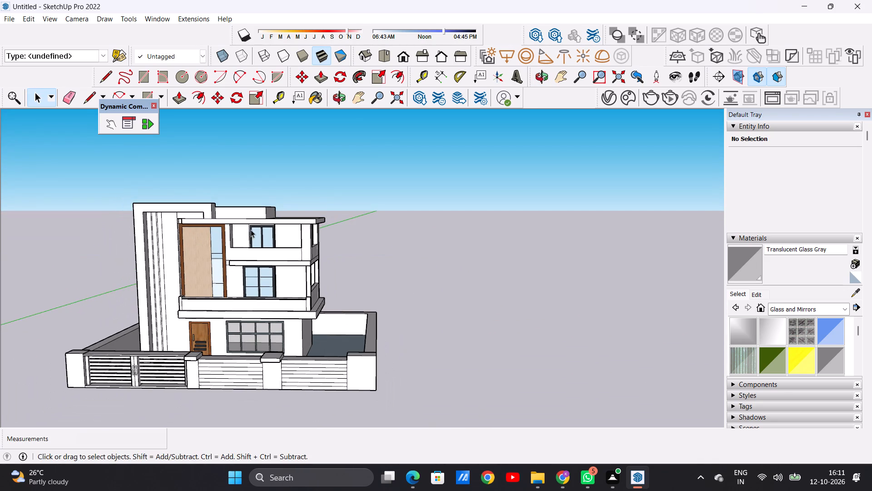
scroll(255, 256, down, 7)
scroll(249, 301, up, 1)
scroll(249, 301, down, 1)
scroll(249, 301, up, 1)
scroll(249, 301, down, 1)
scroll(249, 301, up, 13)
scroll(212, 300, down, 1)
scroll(210, 300, up, 5)
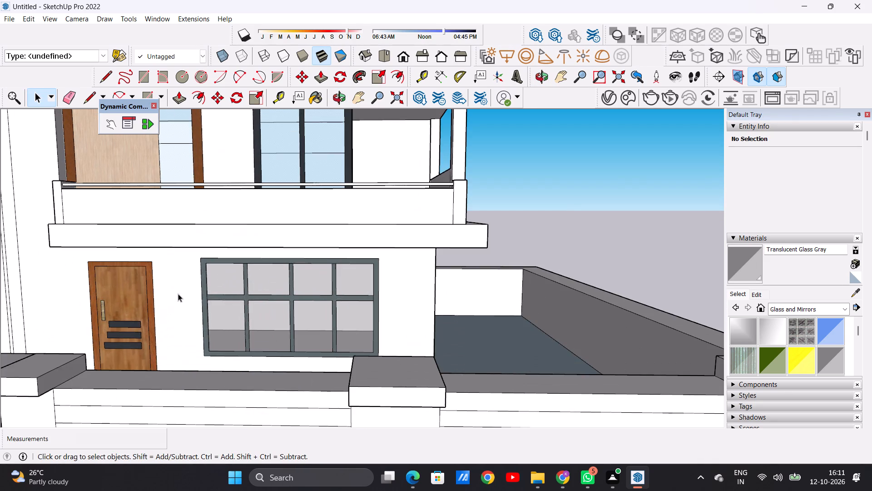
middle_drag(192, 301, 215, 318)
scroll(260, 324, down, 9)
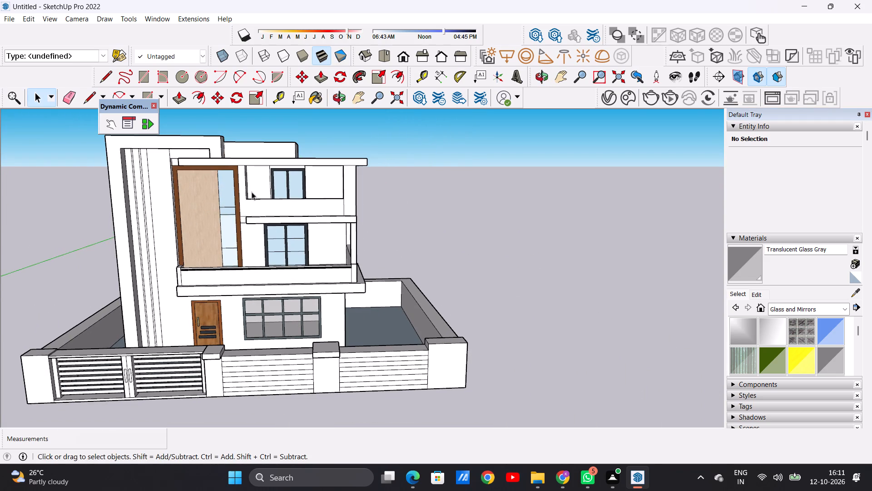
middle_drag(285, 329, 281, 309)
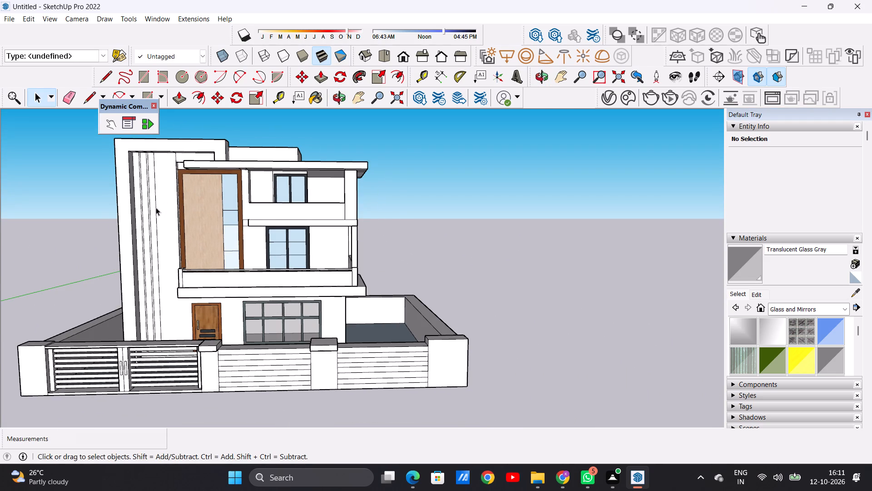
scroll(156, 207, up, 7)
scroll(160, 241, down, 4)
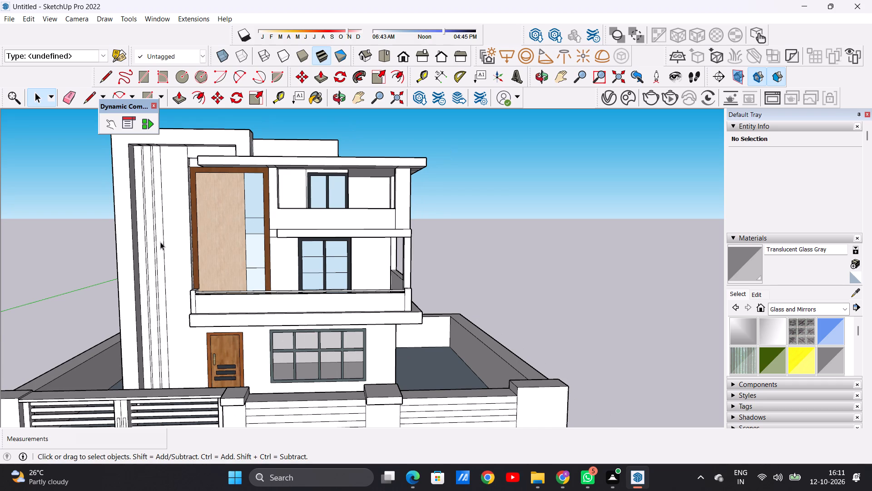
scroll(158, 274, up, 6)
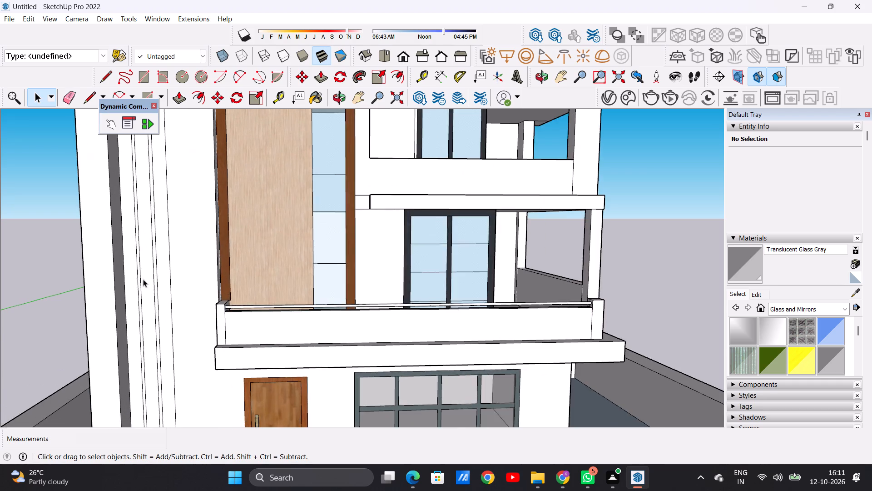
scroll(134, 279, up, 5)
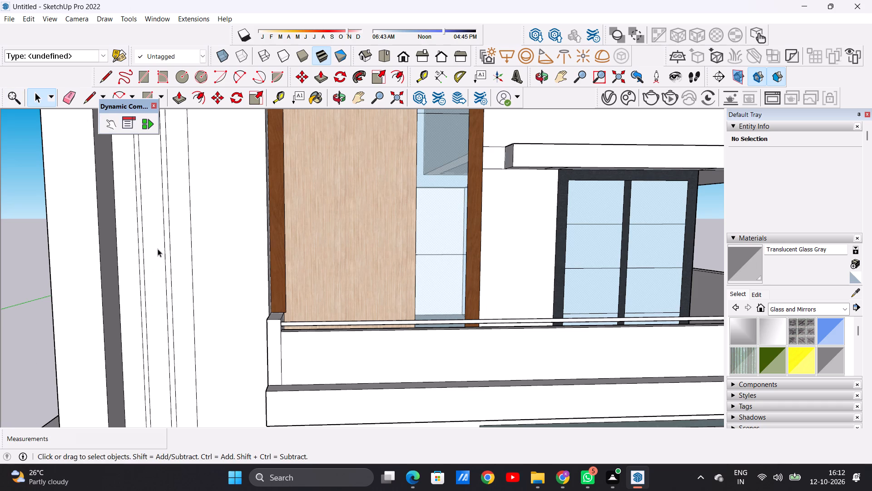
scroll(173, 233, down, 4)
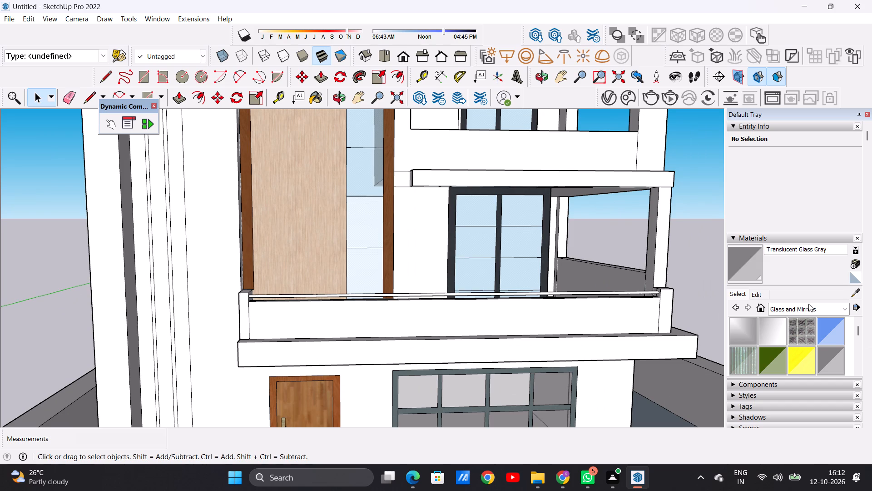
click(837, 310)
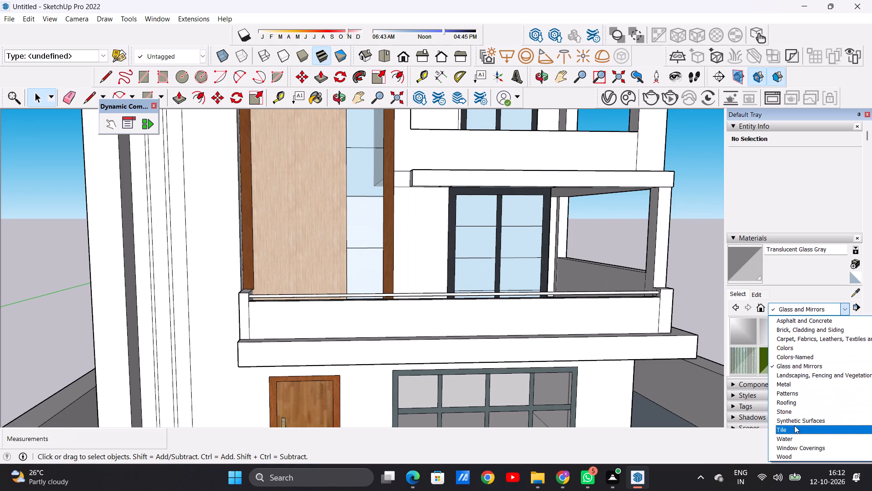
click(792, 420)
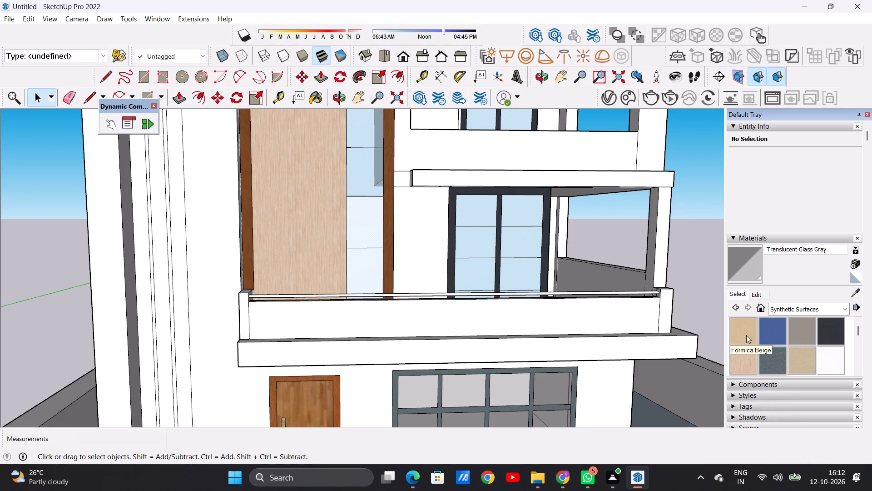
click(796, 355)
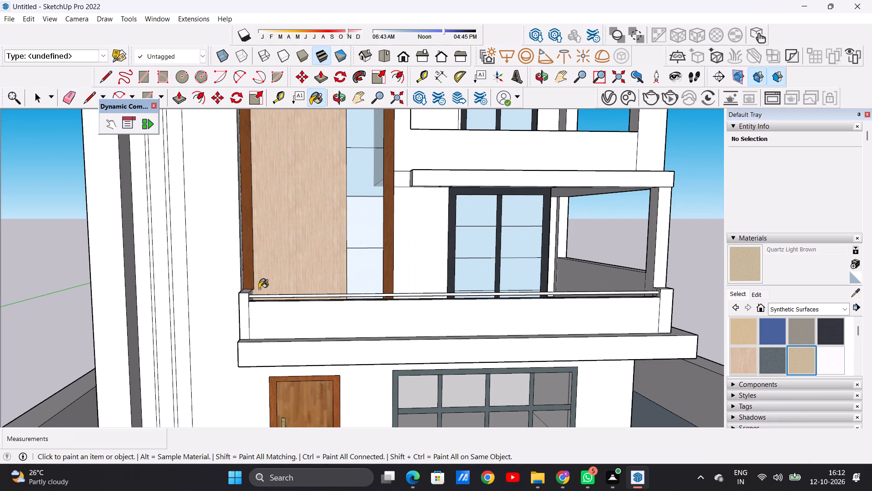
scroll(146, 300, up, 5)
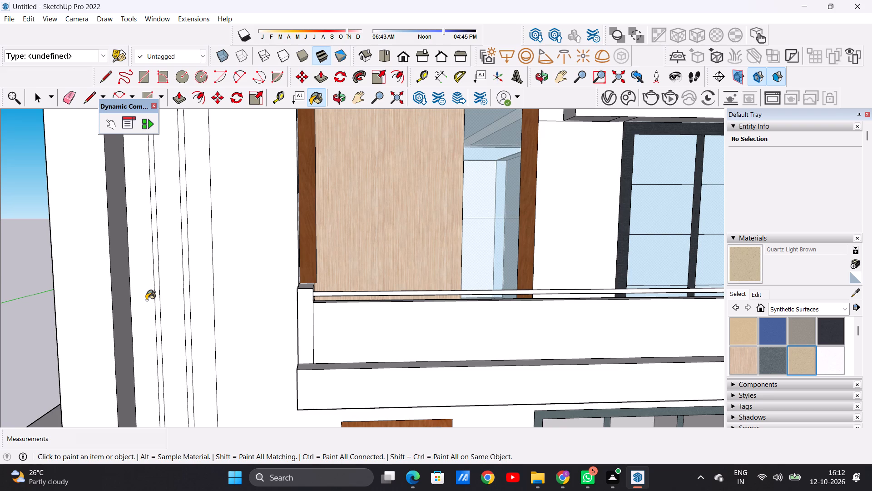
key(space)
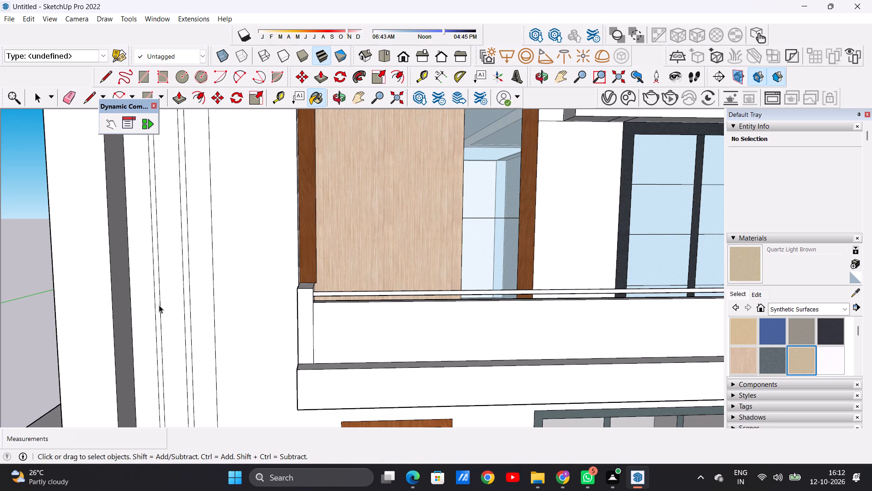
Push/Pull the outermost wide vertical strip inside the tall facade frame's recess outward by about 8 inches.
scroll(186, 286, down, 20)
scroll(186, 286, down, 1)
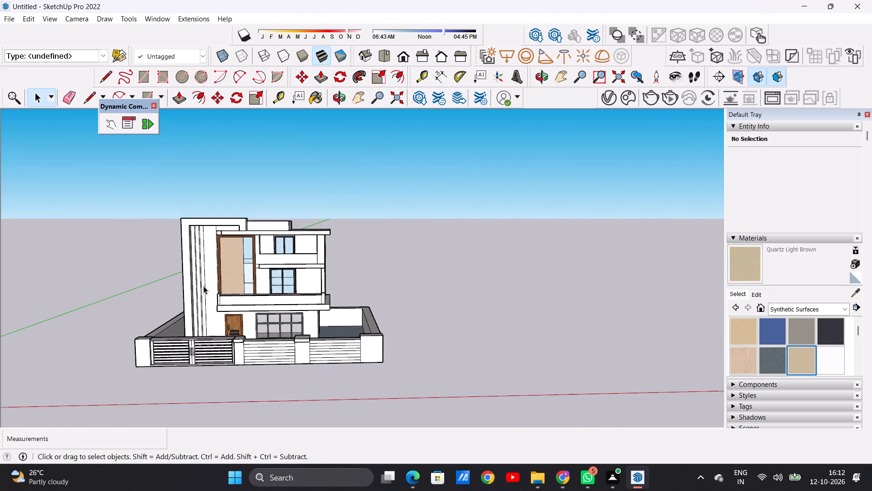
middle_drag(203, 223, 158, 221)
scroll(192, 222, up, 16)
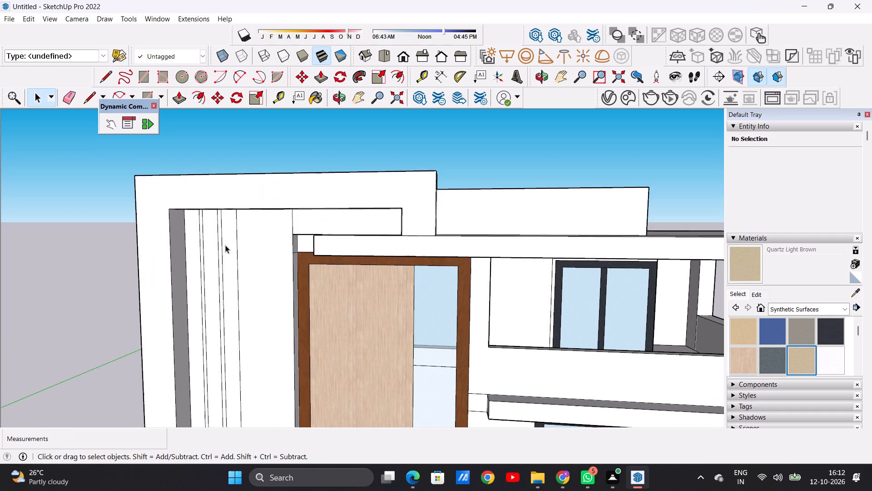
key(p)
scroll(192, 242, up, 6)
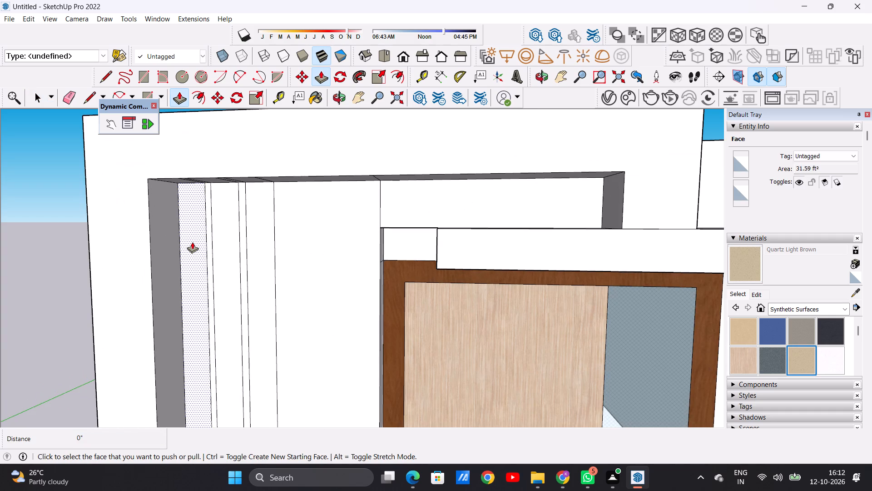
click(192, 242)
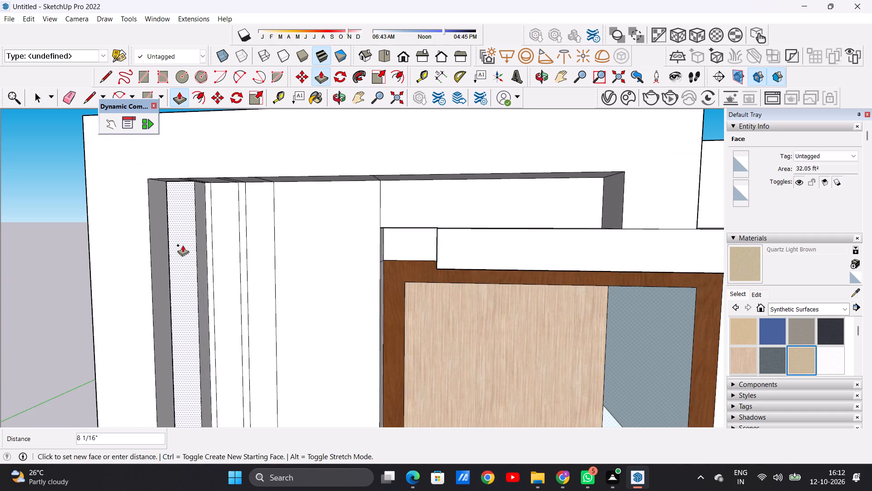
click(183, 245)
Push/Pull the middle wide vertical strip inside the tall facade frame's recess outward by about 7 11/16 inches, aligning it with the outermost strip.
click(227, 213)
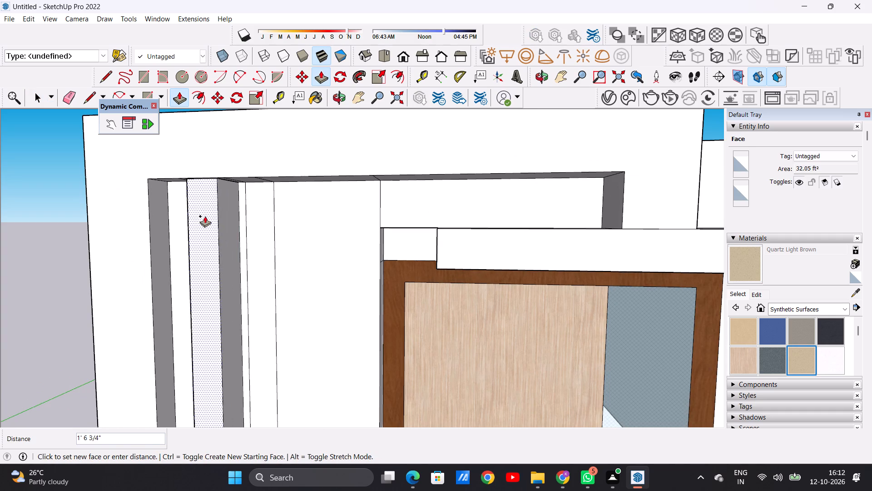
middle_drag(199, 226, 313, 200)
scroll(304, 209, down, 5)
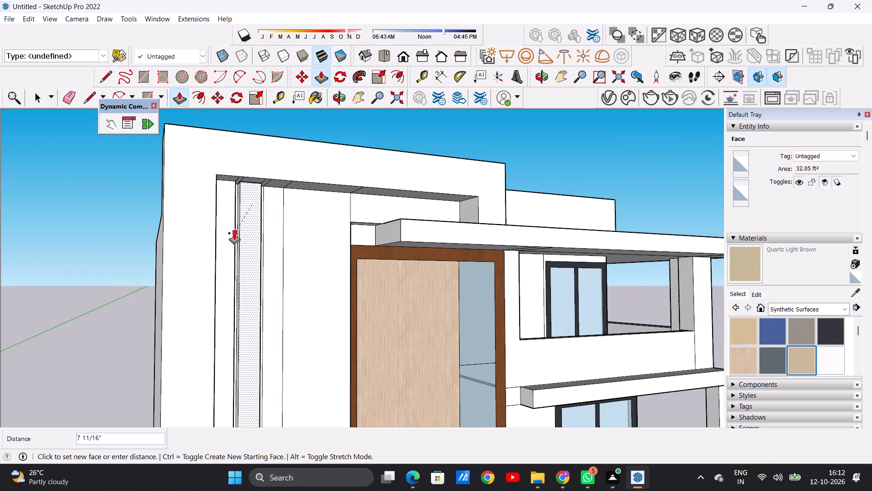
click(232, 238)
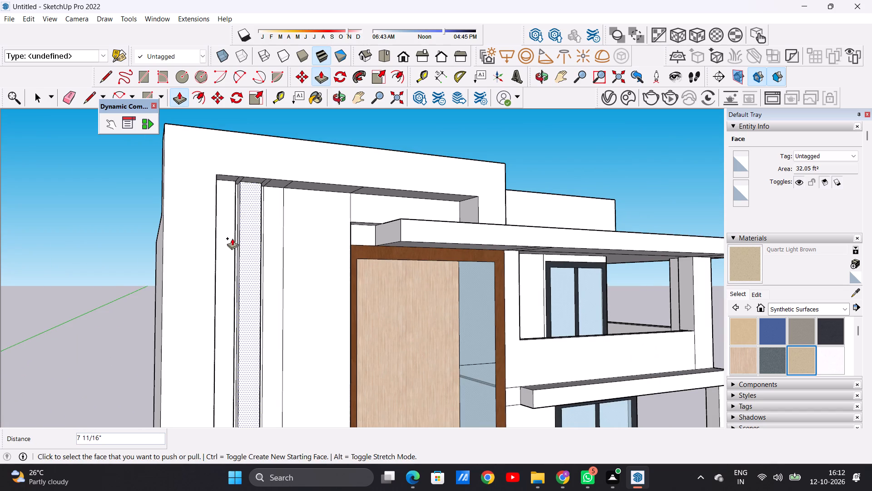
Push/Pull the innermost of the three wide vertical strips outward by about 7 11/16 inches, aligning it with the middle strip.
scroll(243, 240, down, 3)
middle_drag(234, 222, 295, 291)
scroll(317, 290, up, 4)
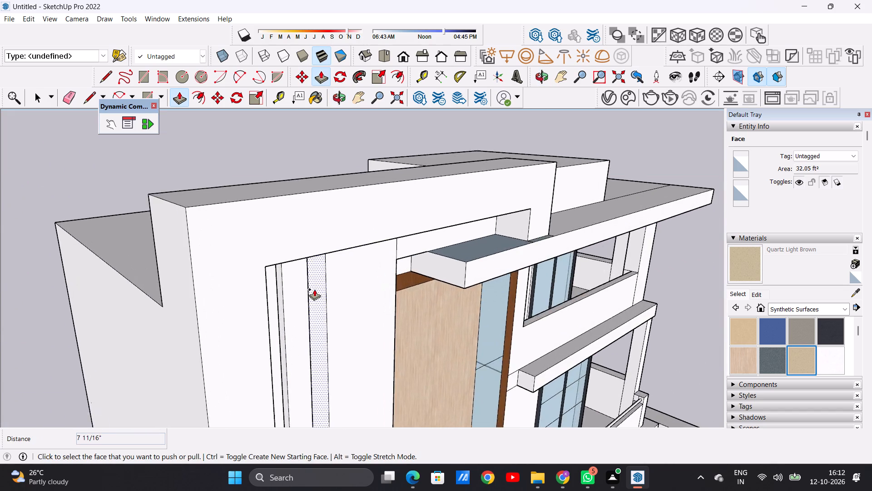
scroll(314, 289, up, 7)
click(314, 278)
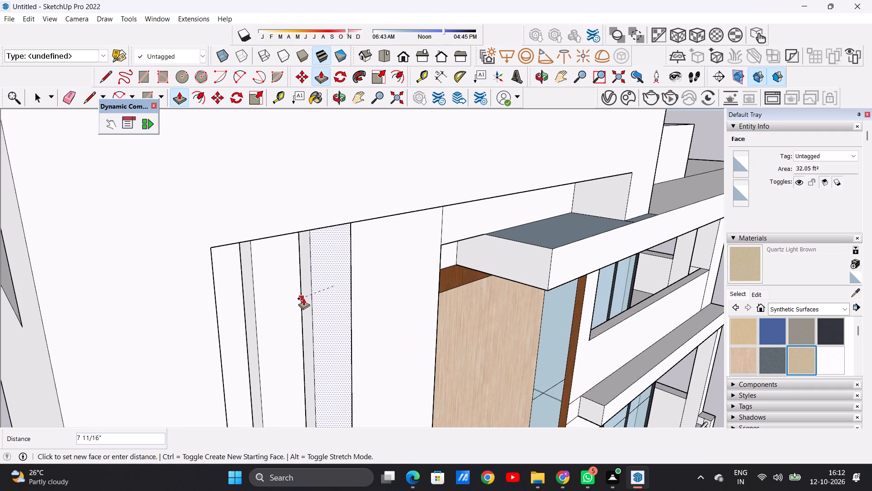
click(303, 298)
key(space)
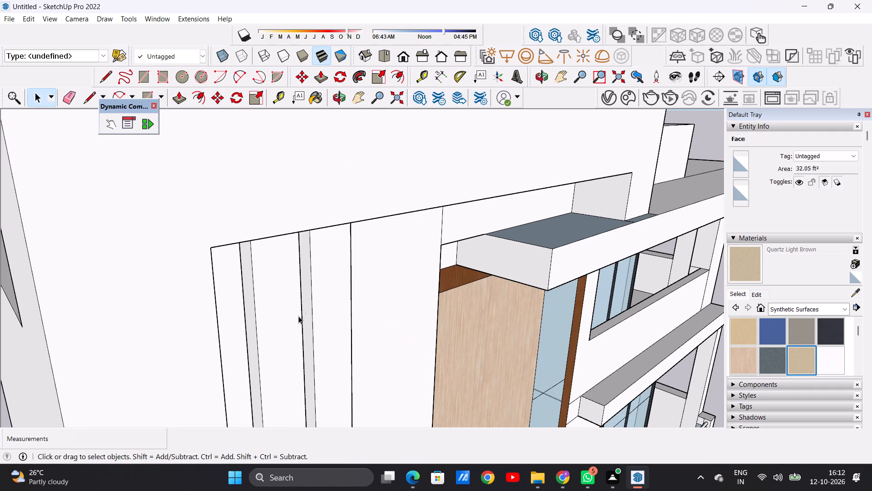
Paint the front faces of the three raised vertical strips with Quartz Light Brown from the Synthetic Surfaces collection.
scroll(272, 336, down, 15)
scroll(248, 308, up, 1)
scroll(239, 297, down, 3)
middle_drag(330, 320, 179, 291)
scroll(192, 296, down, 18)
scroll(243, 320, up, 15)
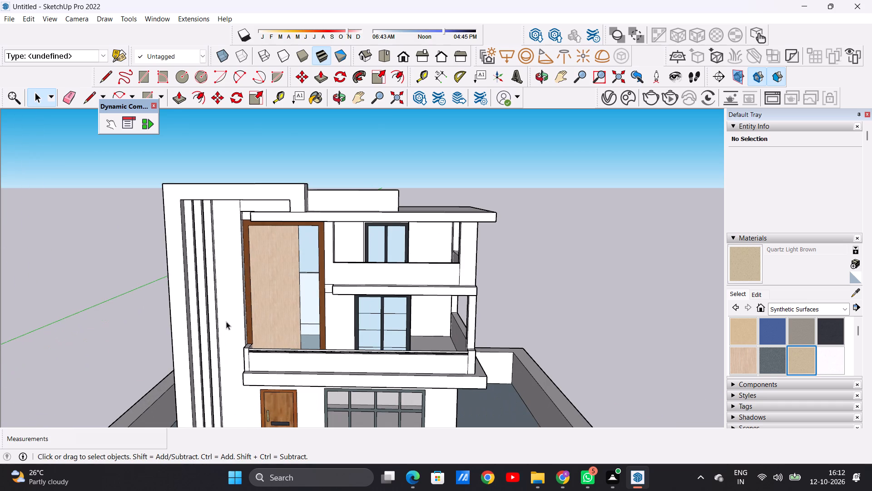
click(792, 357)
click(731, 266)
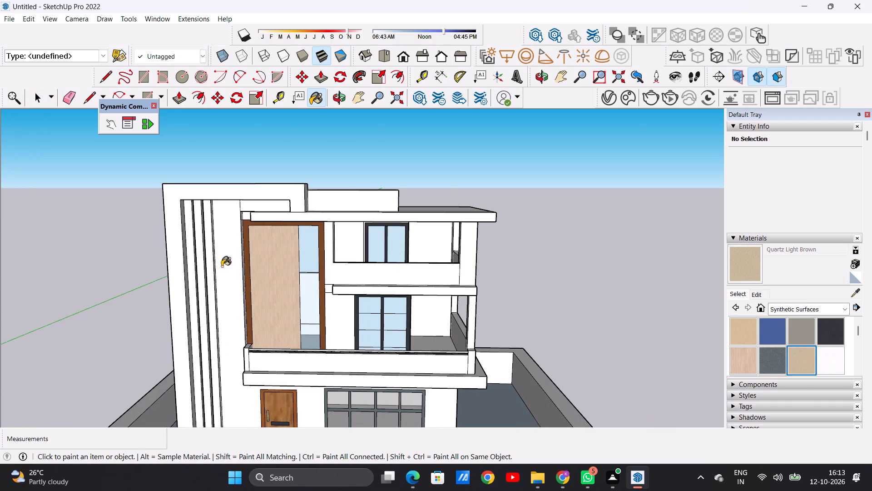
scroll(194, 249, up, 7)
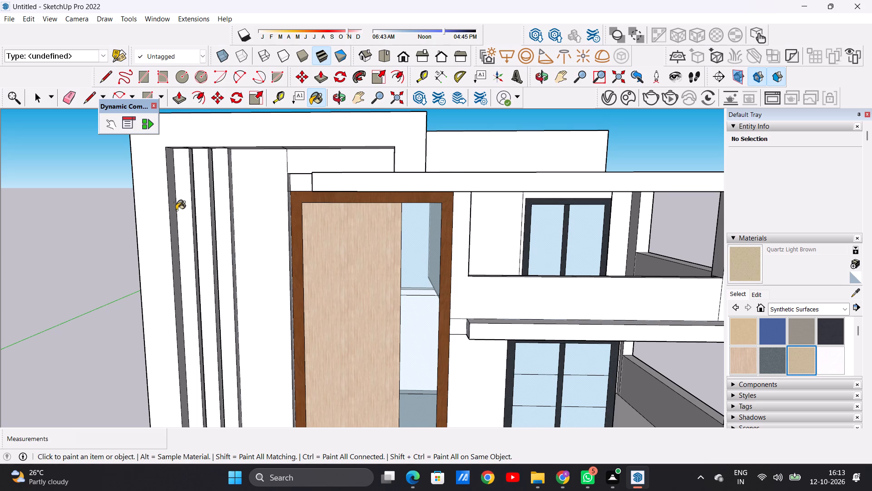
scroll(184, 224, up, 12)
click(185, 224)
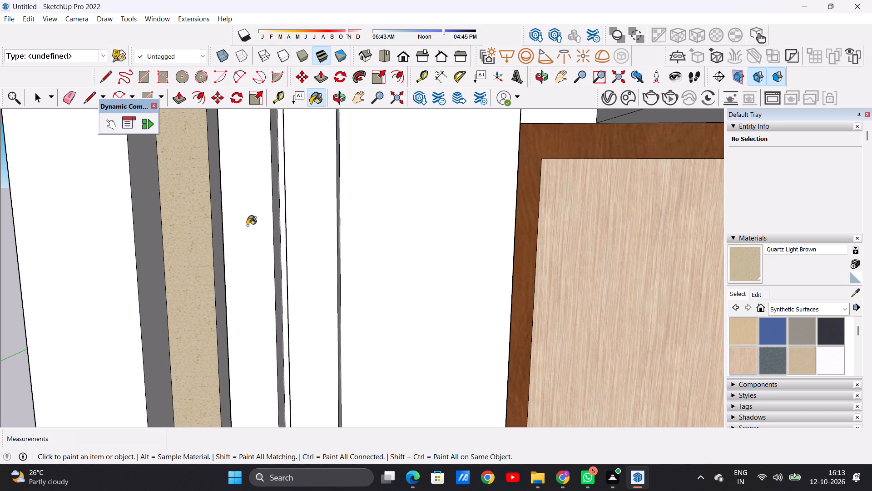
click(247, 225)
click(304, 225)
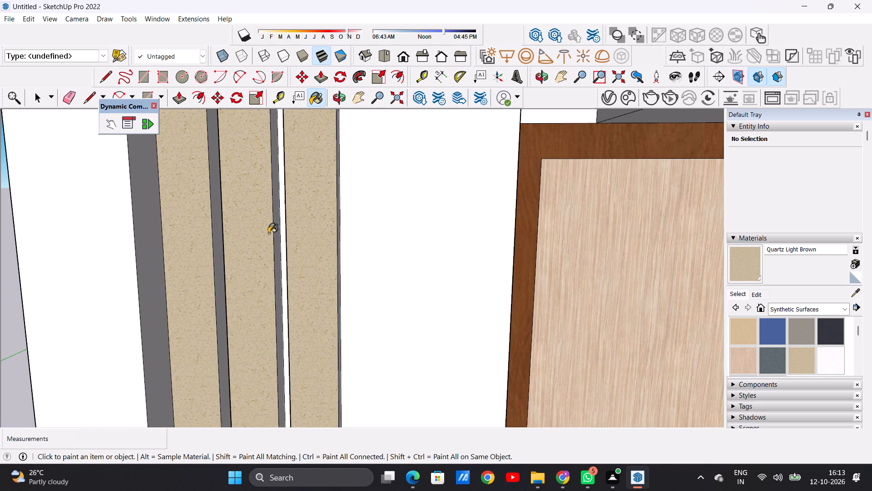
Examine the villa's front elevation with the painted vertical strips from a distance.
scroll(274, 222, down, 19)
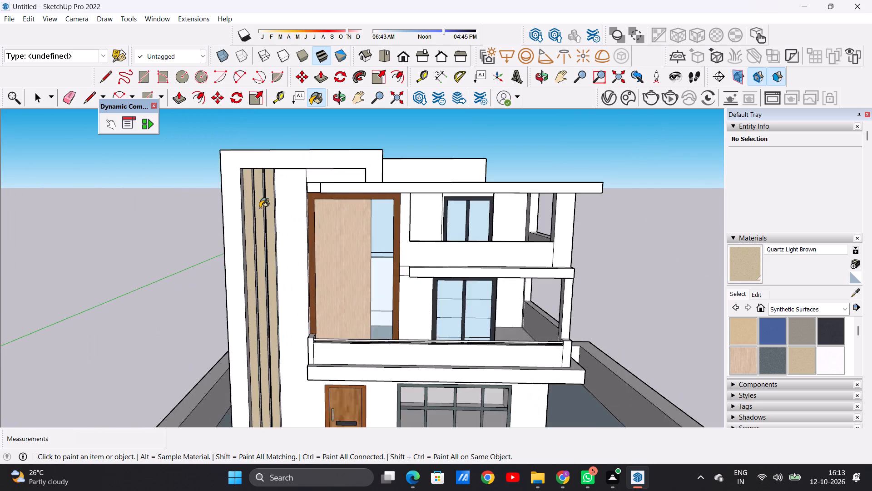
scroll(260, 208, down, 2)
scroll(260, 208, up, 1)
scroll(260, 208, down, 3)
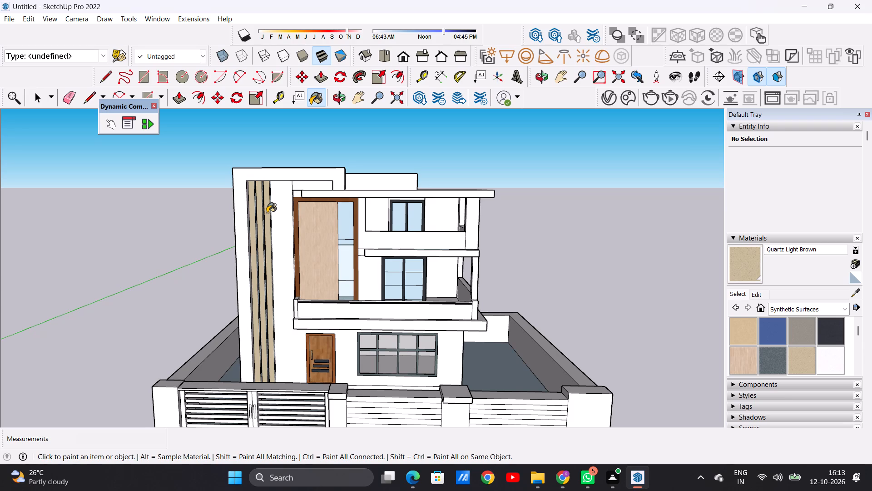
scroll(265, 195, down, 4)
scroll(276, 210, up, 1)
middle_drag(274, 210, 272, 210)
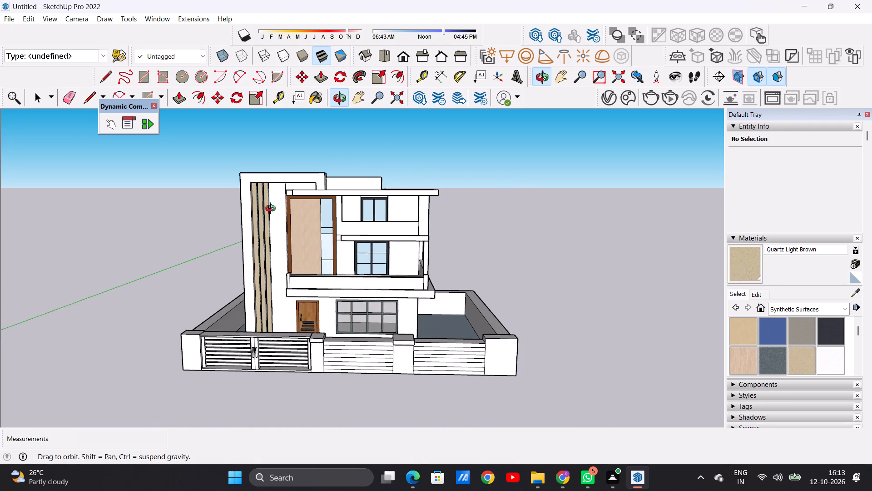
middle_drag(272, 210, 223, 211)
Paint the side faces of the three vertical strips that face the large wood-framed window with Quartz Light Brown.
scroll(277, 200, up, 10)
scroll(277, 199, down, 1)
scroll(277, 199, up, 7)
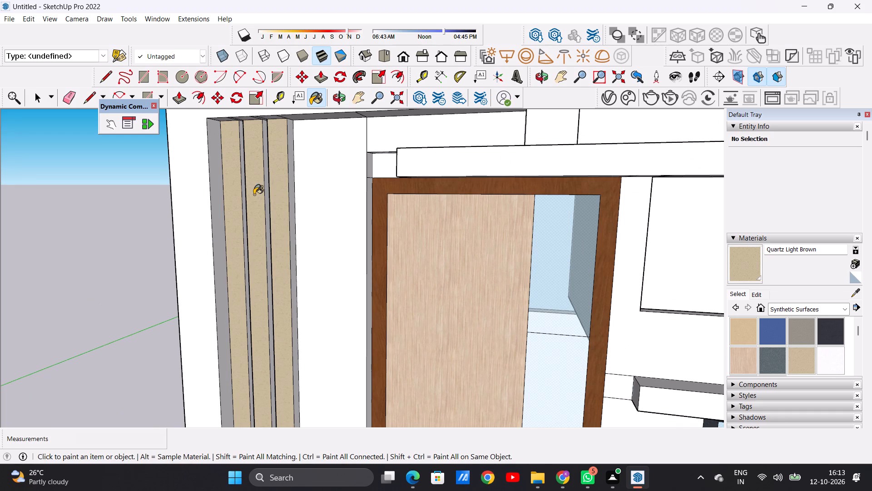
scroll(288, 212, down, 4)
middle_drag(312, 188, 268, 191)
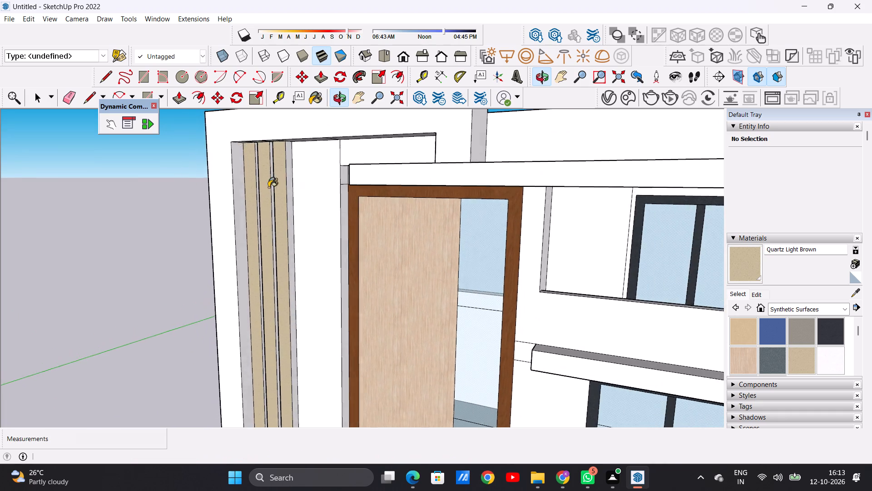
scroll(269, 187, up, 16)
scroll(249, 195, down, 1)
scroll(247, 196, up, 6)
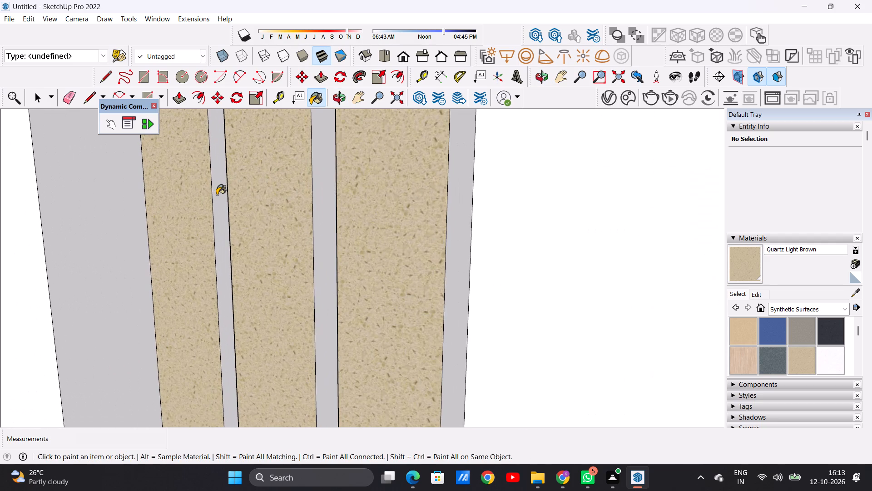
click(217, 195)
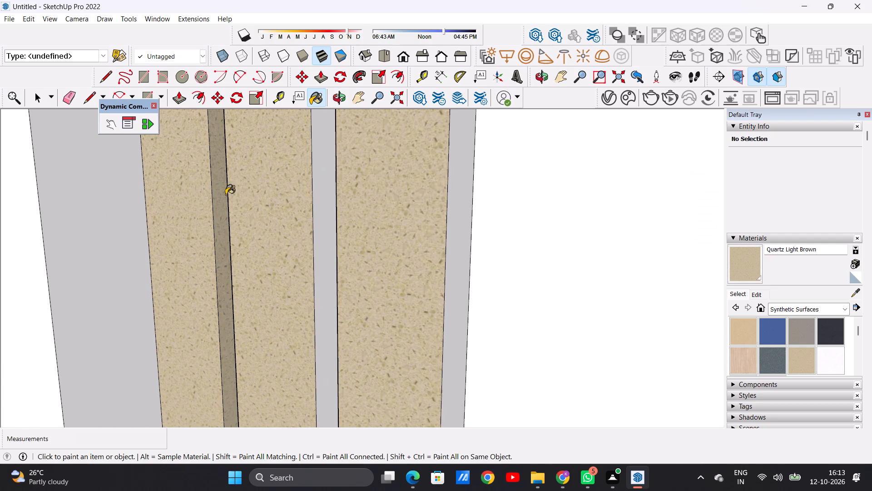
click(322, 193)
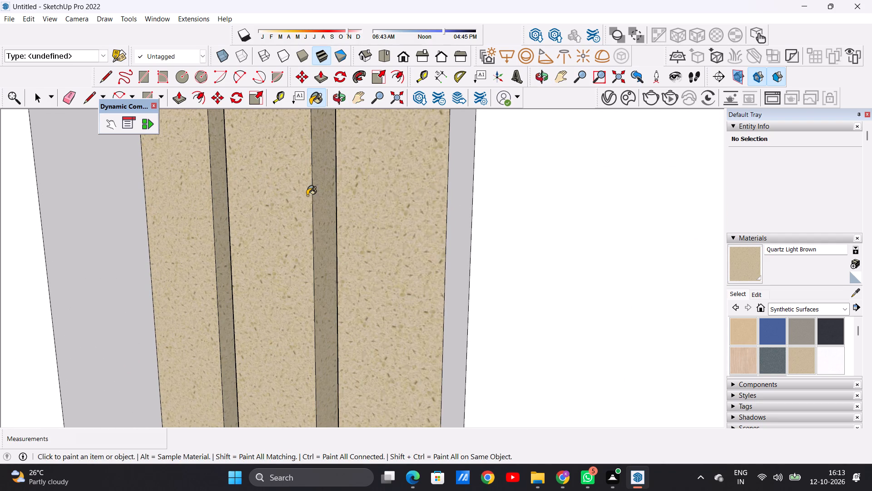
scroll(310, 181, down, 4)
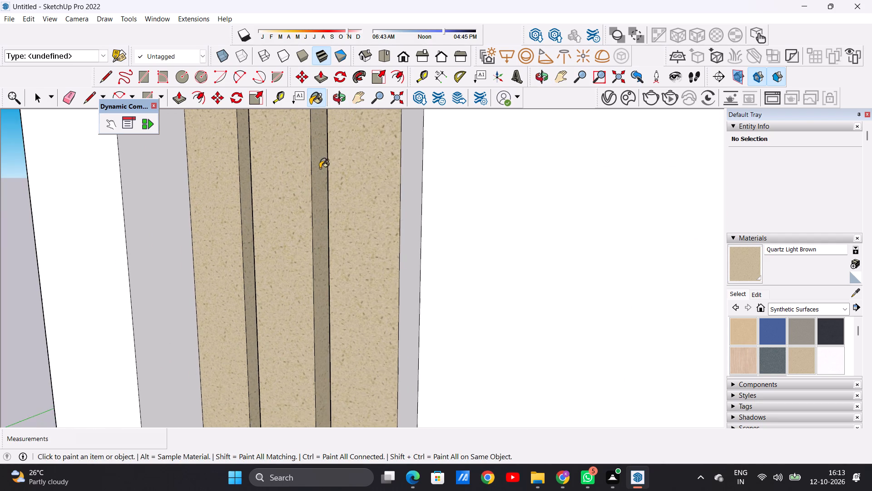
scroll(320, 168, down, 5)
scroll(369, 175, up, 2)
scroll(373, 179, down, 1)
scroll(375, 180, up, 4)
click(376, 183)
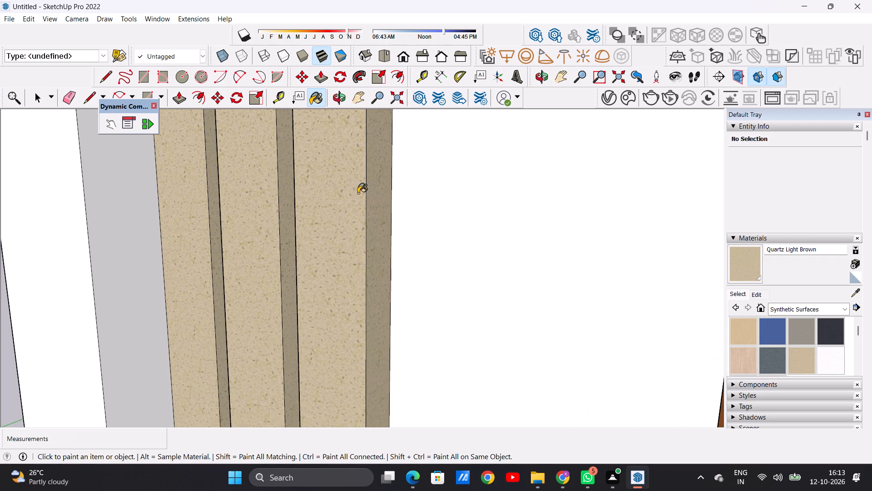
Paint the opposite side faces of the innermost and middle vertical strips with Quartz Light Brown.
scroll(272, 208, down, 3)
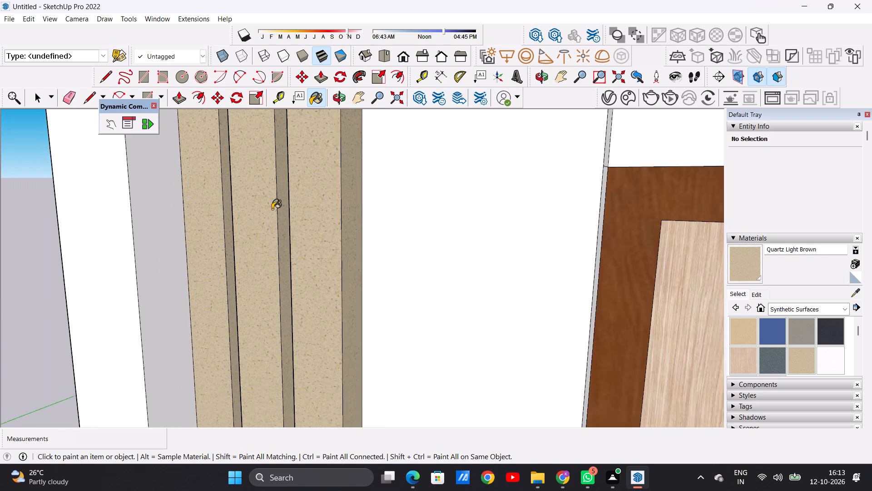
scroll(272, 209, down, 1)
middle_drag(234, 222, 436, 205)
scroll(350, 209, down, 3)
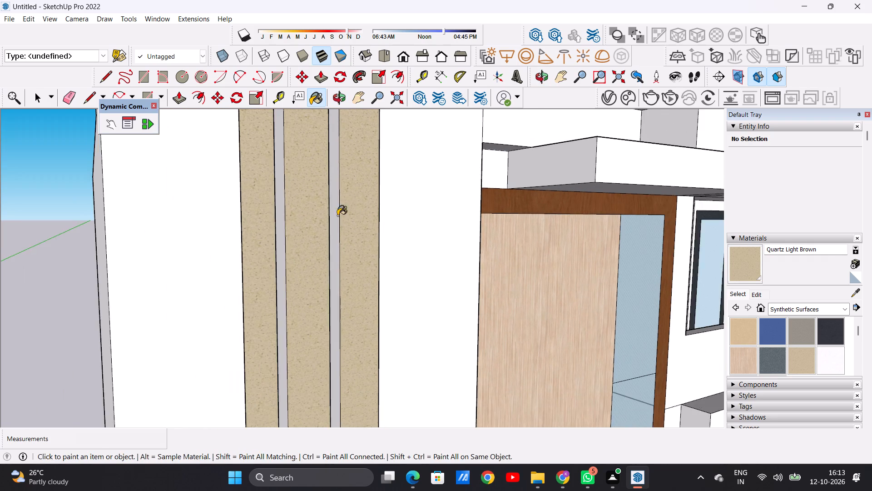
scroll(337, 230, up, 2)
scroll(337, 233, down, 1)
scroll(337, 233, up, 7)
click(337, 233)
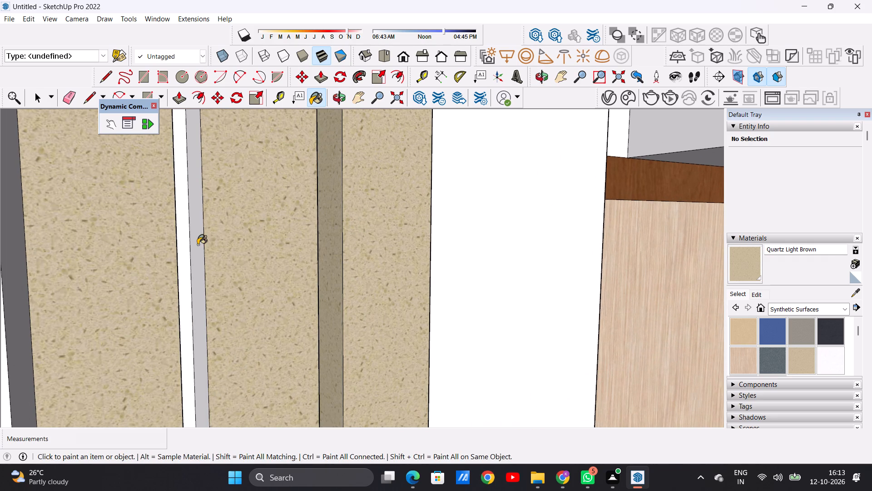
click(199, 245)
Examine the villa's front elevation and the tall frame's painted strips from several distances and angles.
scroll(228, 238, down, 13)
middle_drag(291, 232, 168, 230)
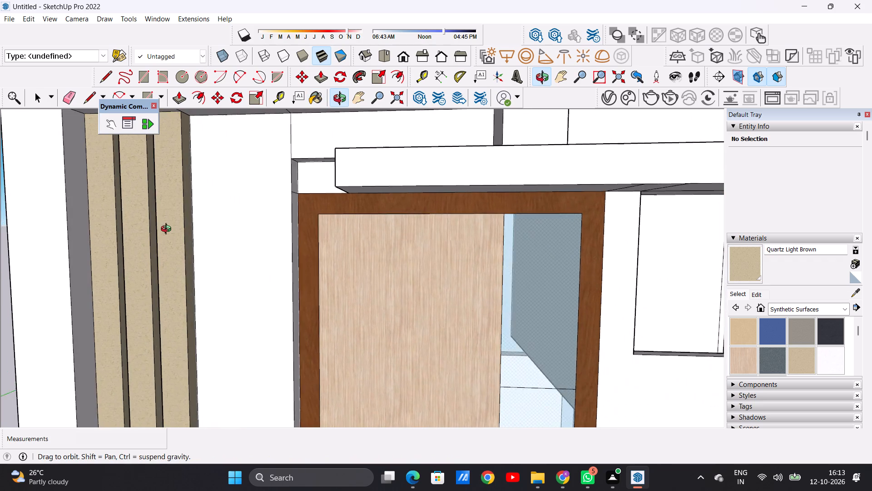
middle_drag(168, 230, 220, 227)
scroll(223, 240, down, 14)
scroll(192, 244, up, 1)
scroll(192, 244, down, 8)
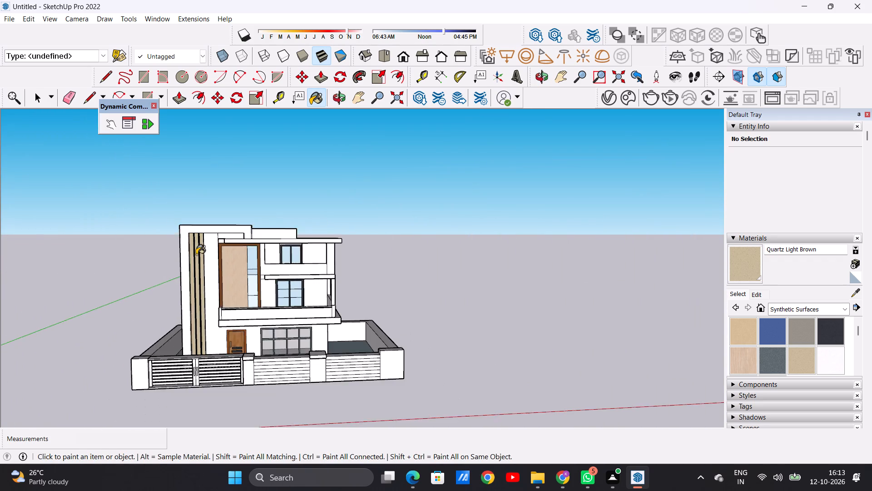
scroll(196, 255, down, 4)
scroll(229, 258, up, 7)
key(space)
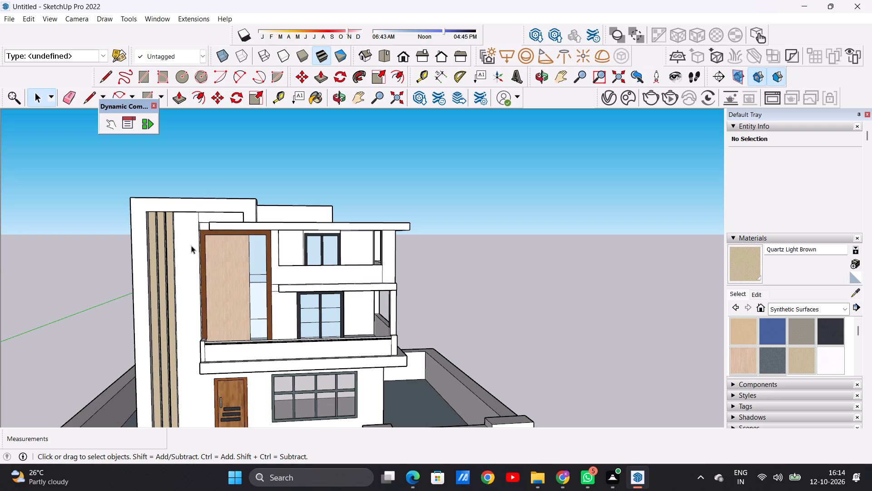
scroll(191, 245, down, 2)
scroll(191, 276, up, 5)
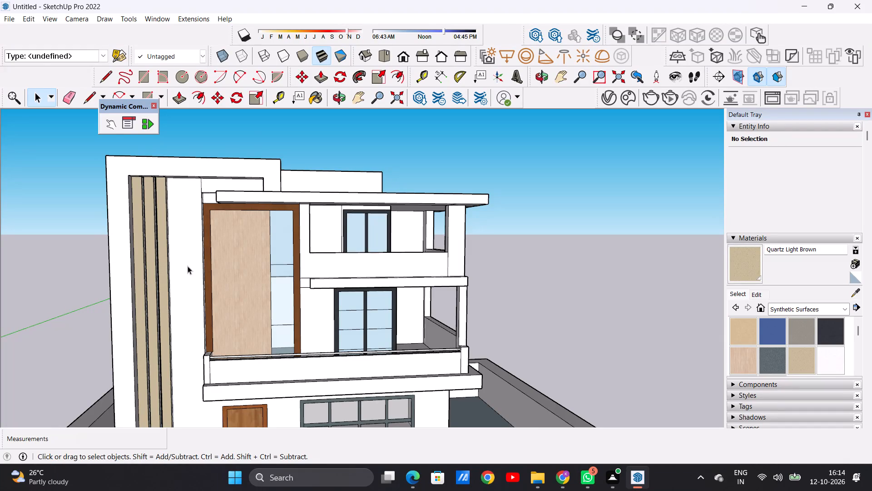
scroll(193, 266, down, 5)
scroll(201, 211, up, 1)
scroll(201, 211, down, 1)
scroll(201, 211, up, 4)
middle_drag(208, 217, 66, 238)
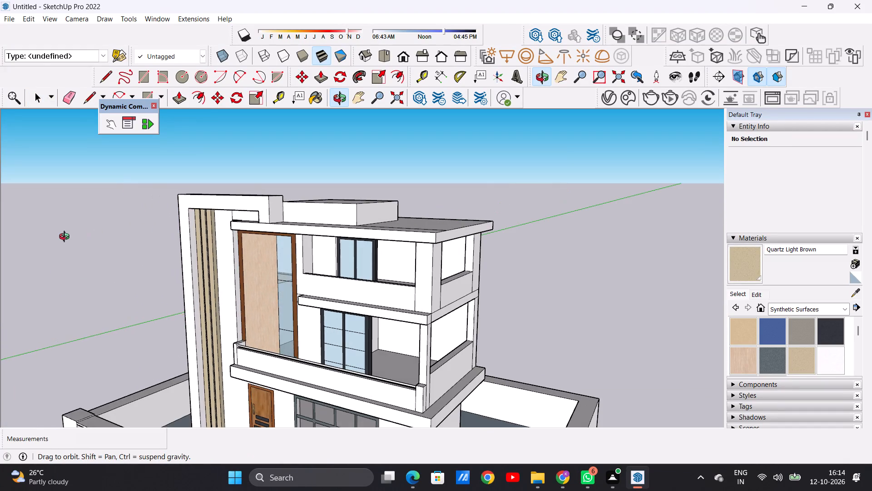
middle_drag(66, 238, 186, 218)
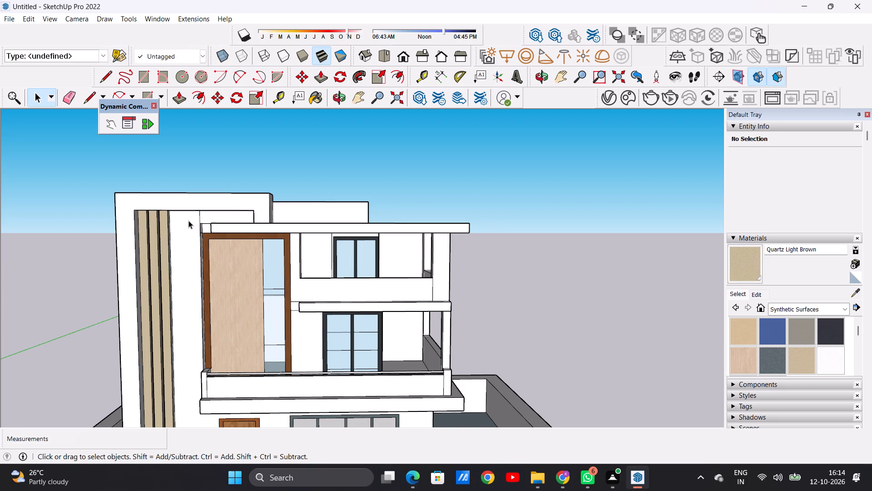
scroll(221, 247, down, 10)
scroll(208, 255, up, 5)
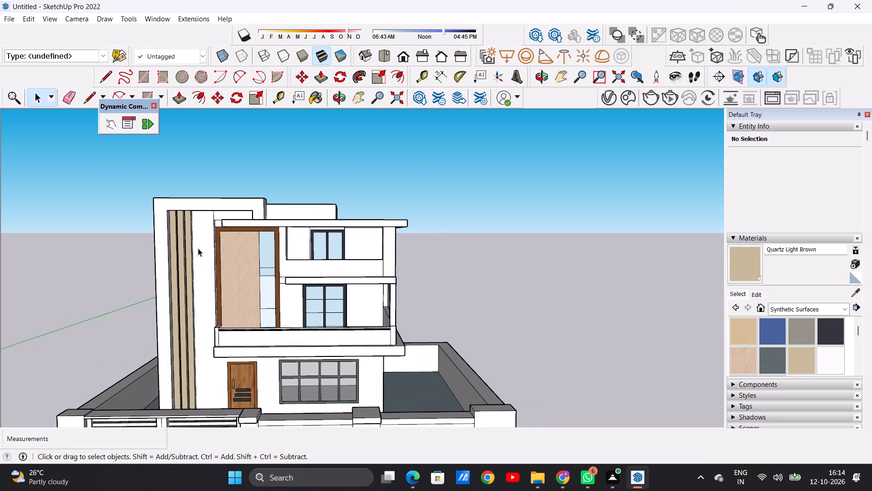
scroll(198, 248, down, 3)
Erase the leftover edges above the three vertical strips on the underside of the tall frame's top beam.
middle_drag(188, 240, 190, 176)
scroll(217, 238, up, 11)
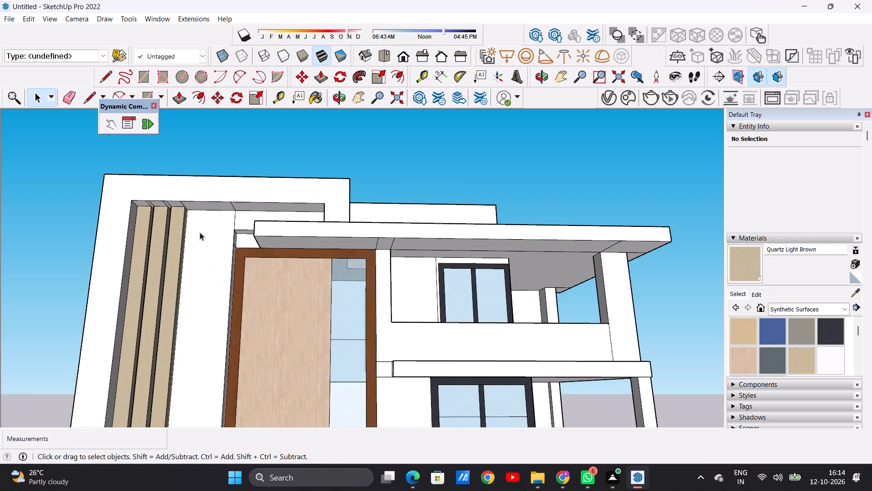
middle_drag(203, 234, 200, 192)
scroll(200, 191, up, 7)
scroll(95, 200, up, 3)
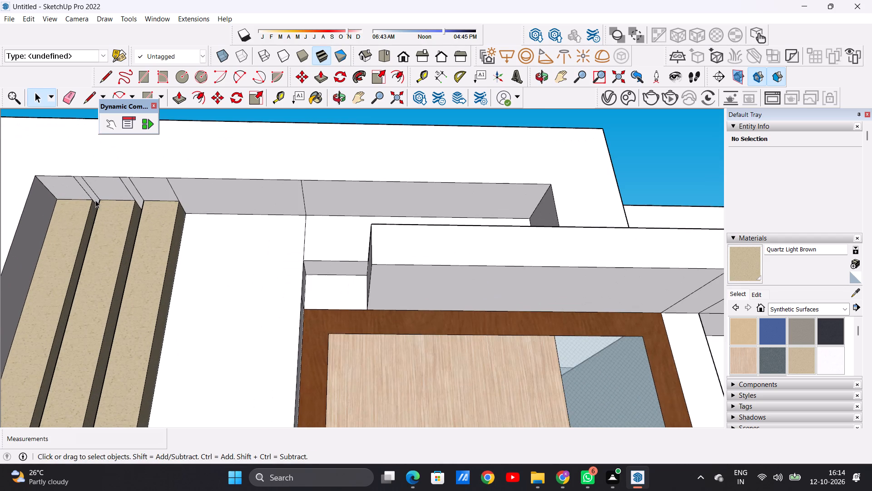
key(e)
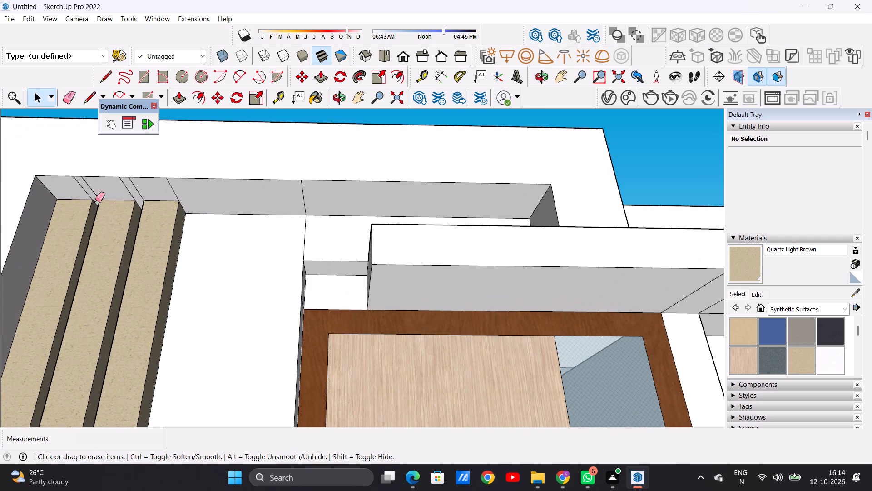
scroll(98, 195, up, 3)
drag(68, 183, 96, 178)
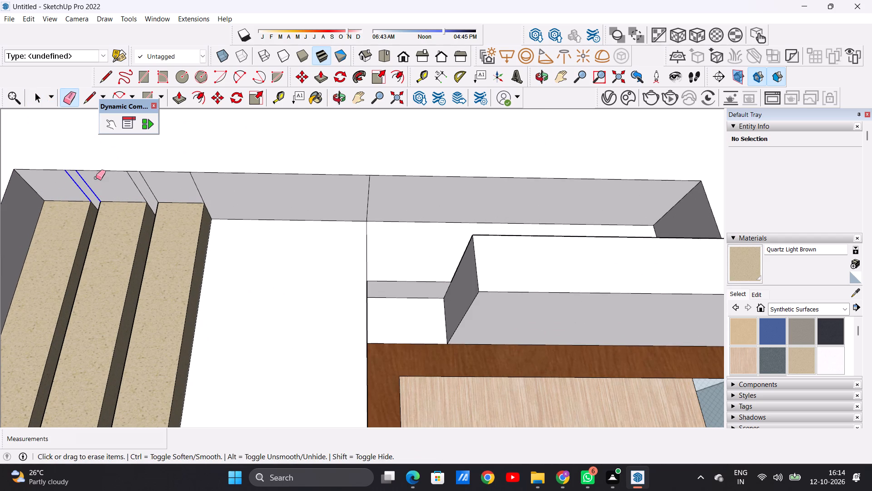
drag(127, 185, 149, 185)
drag(179, 188, 208, 188)
key(space)
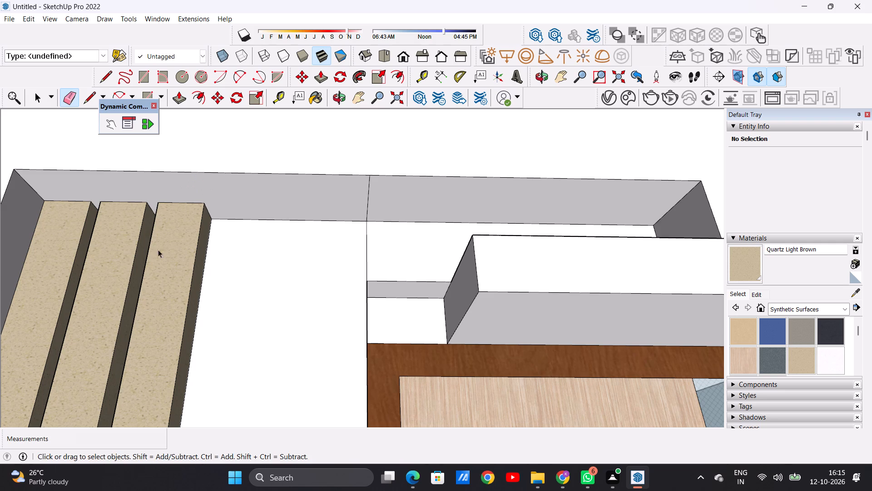
Erase the remaining dividing edge across the underside of the tall frame's top beam, near the wood-framed window.
scroll(237, 233, down, 20)
scroll(237, 233, down, 1)
middle_drag(248, 225, 251, 233)
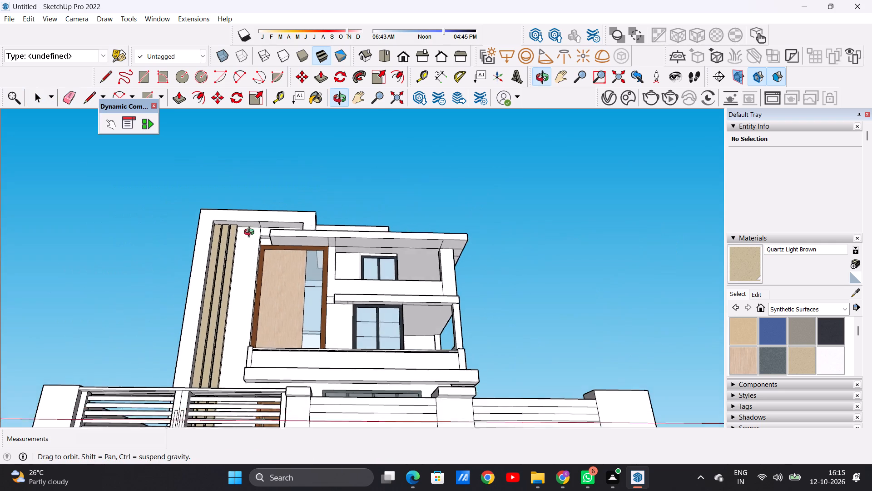
middle_drag(251, 233, 211, 294)
scroll(263, 208, up, 6)
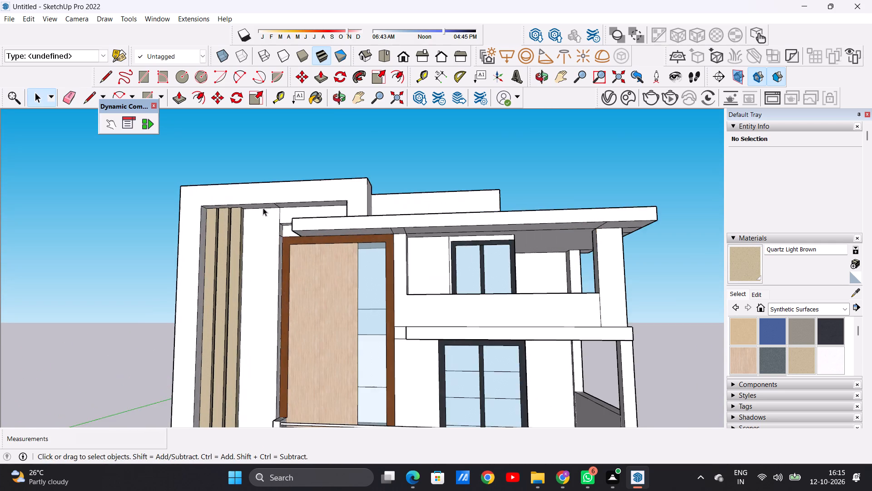
middle_drag(259, 222, 280, 167)
scroll(283, 202, up, 5)
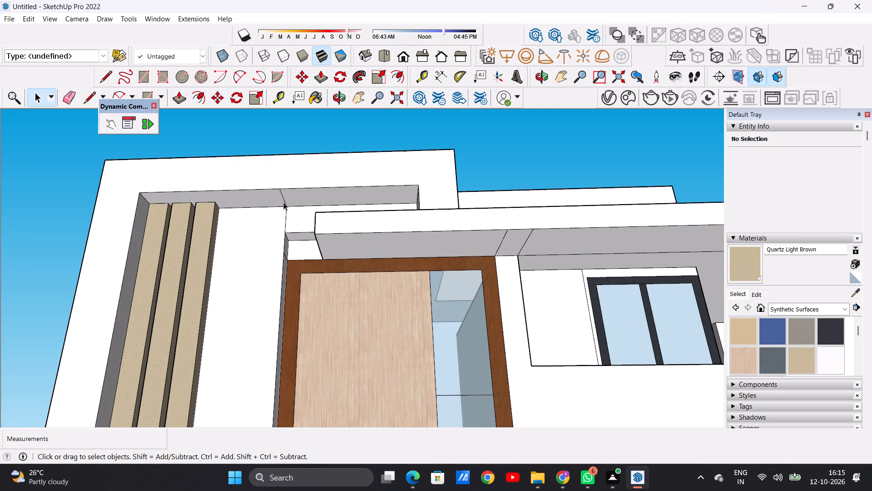
key(e)
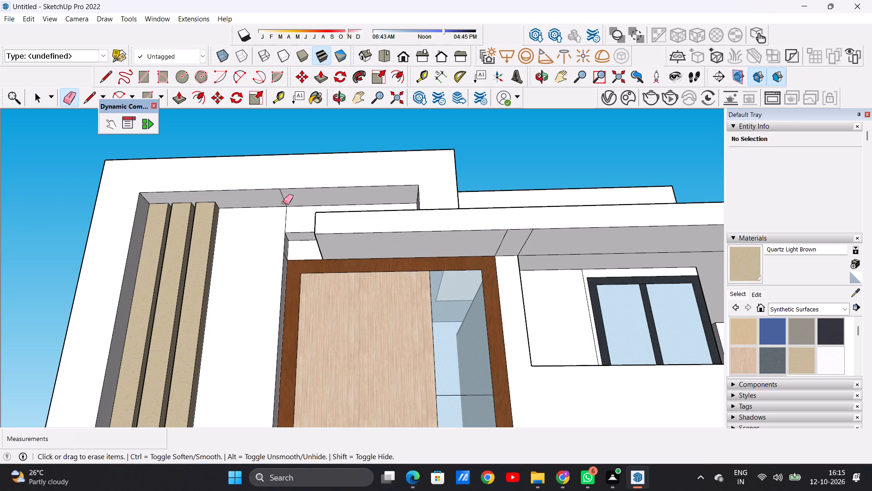
scroll(286, 208, up, 7)
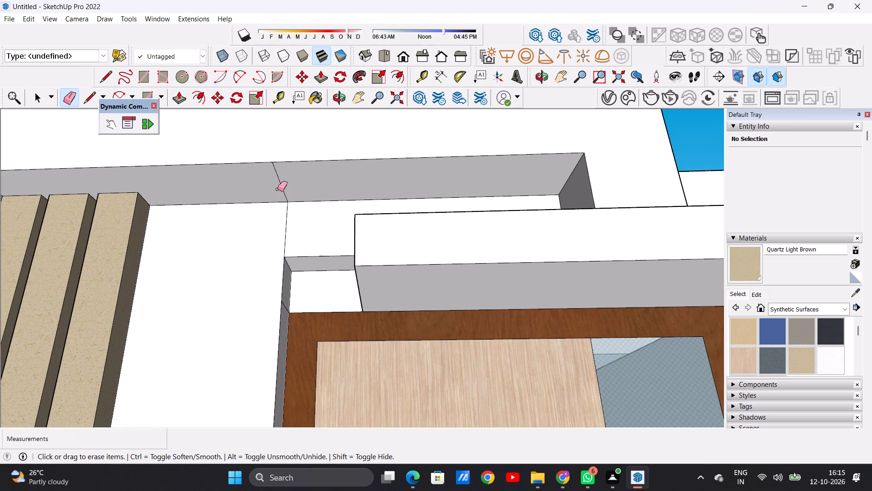
drag(277, 189, 299, 187)
key(space)
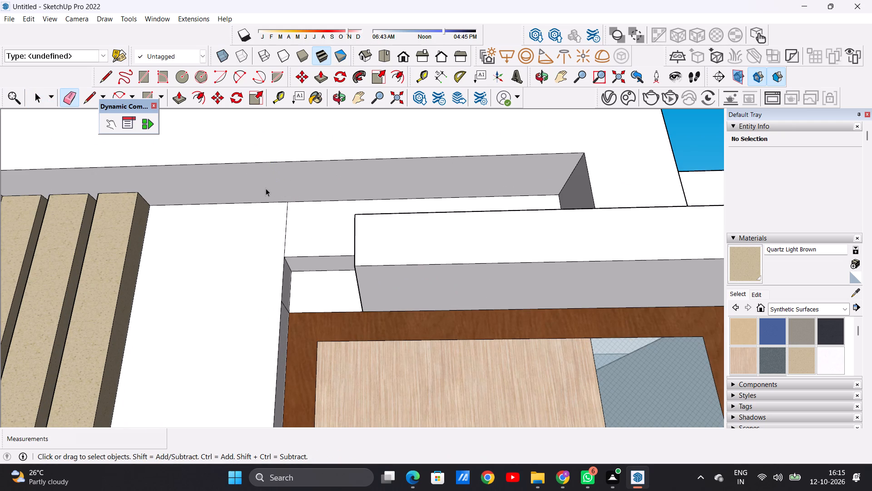
Examine the villa's front elevation, including the cleaned-up tall frame and painted strips, from several distances and angles.
scroll(168, 205, down, 10)
middle_drag(266, 251, 276, 290)
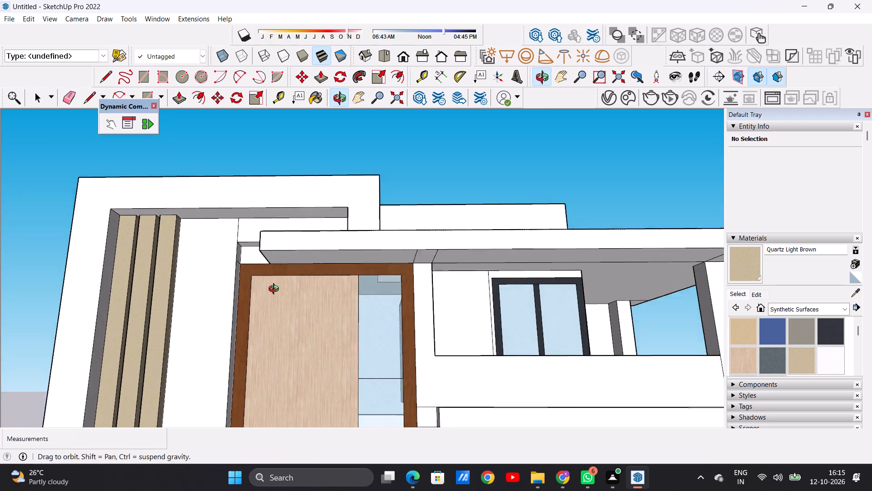
middle_drag(276, 290, 282, 319)
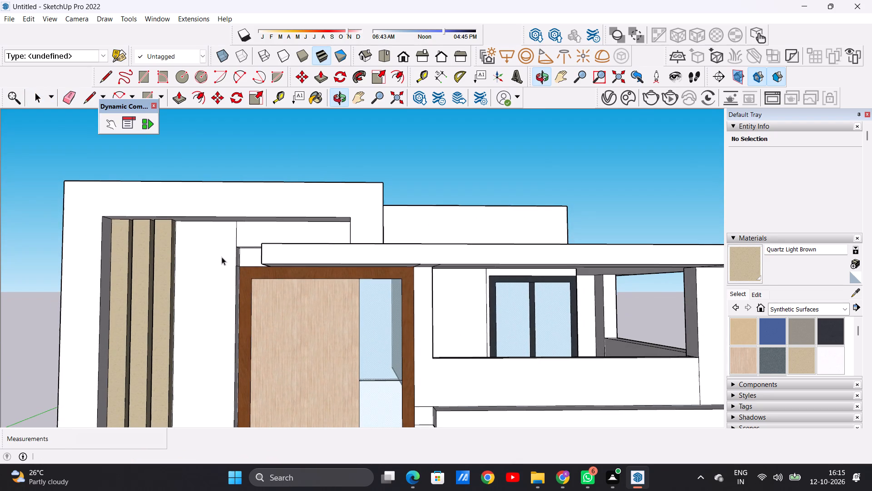
scroll(228, 238, down, 8)
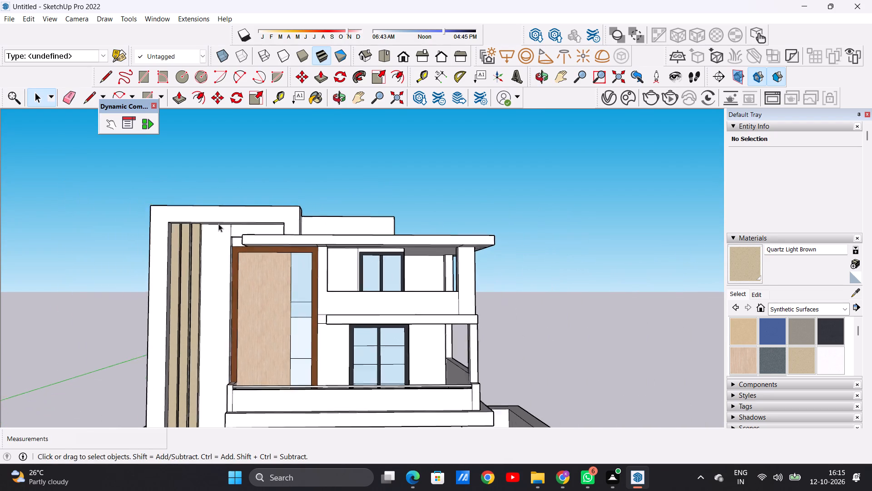
scroll(218, 224, down, 2)
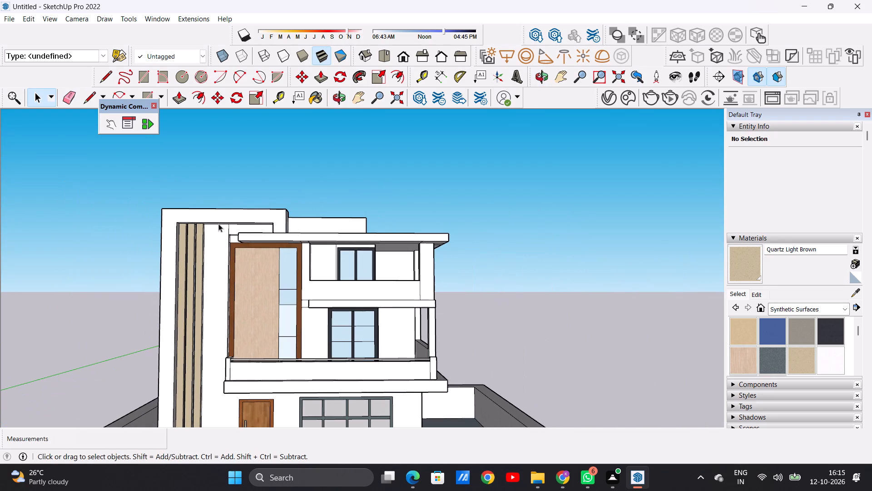
scroll(219, 333, up, 12)
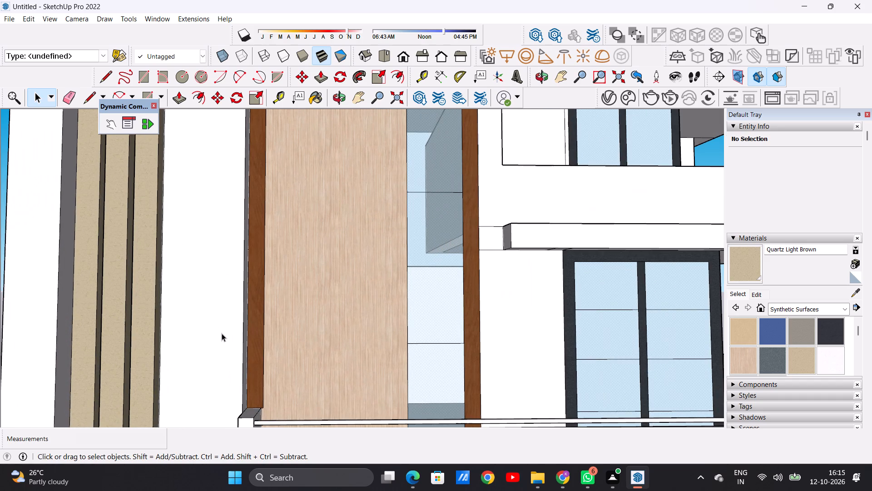
scroll(271, 295, down, 5)
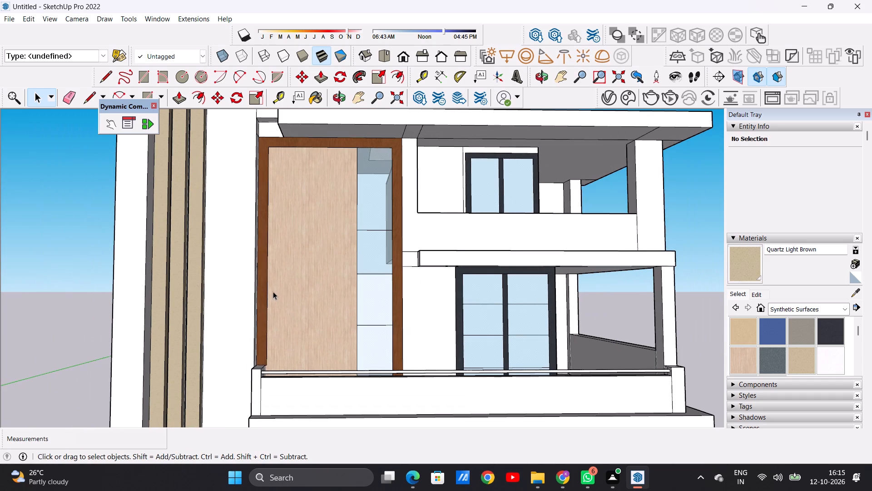
scroll(279, 277, down, 3)
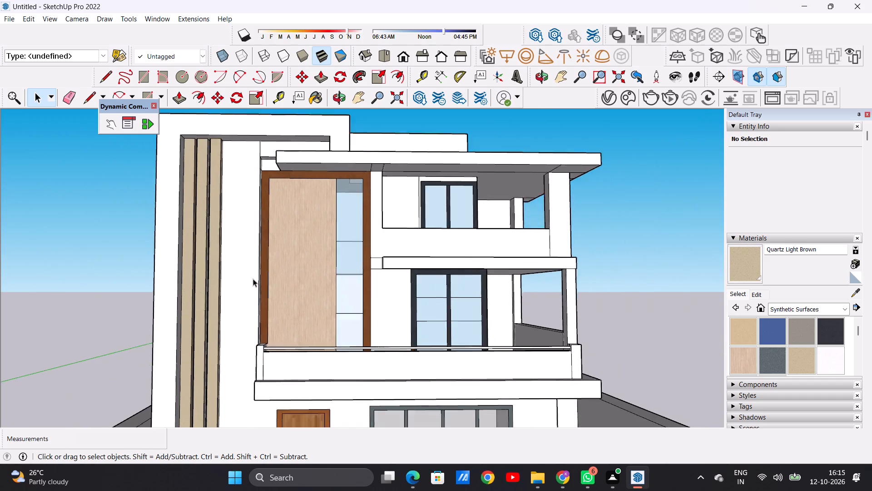
scroll(253, 279, down, 4)
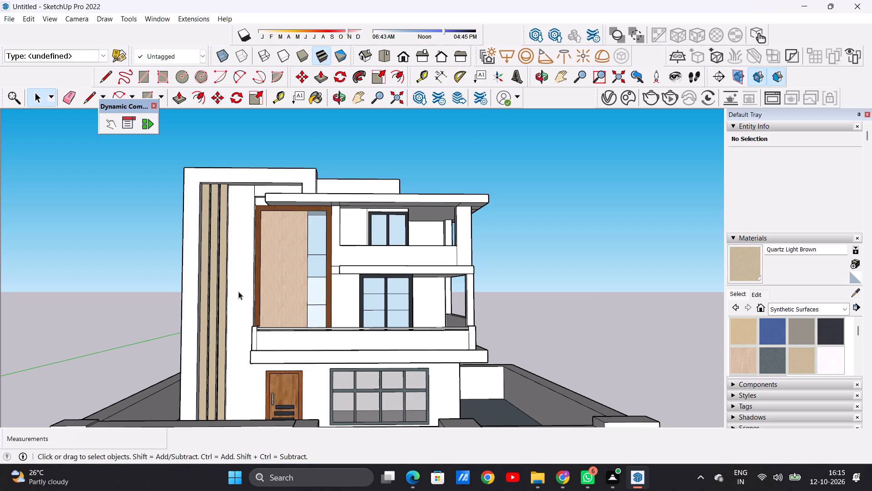
scroll(219, 264, down, 6)
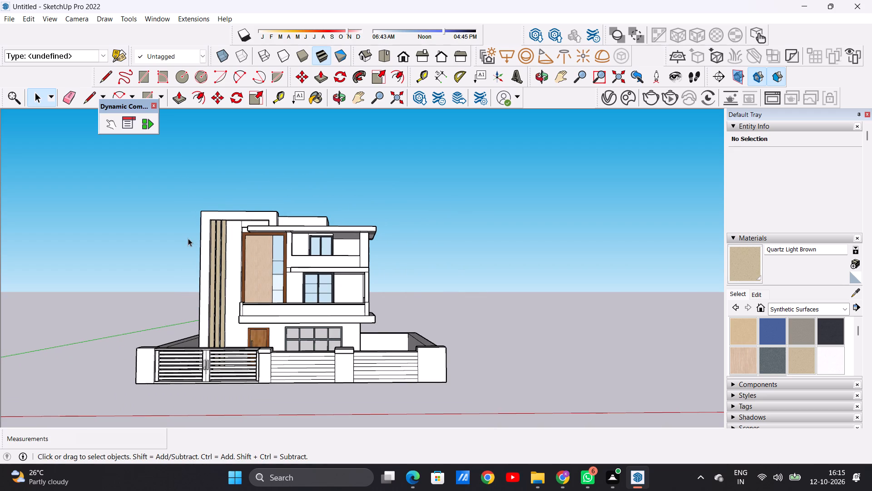
scroll(191, 240, down, 4)
scroll(214, 240, up, 4)
scroll(214, 240, down, 1)
middle_drag(228, 249, 216, 291)
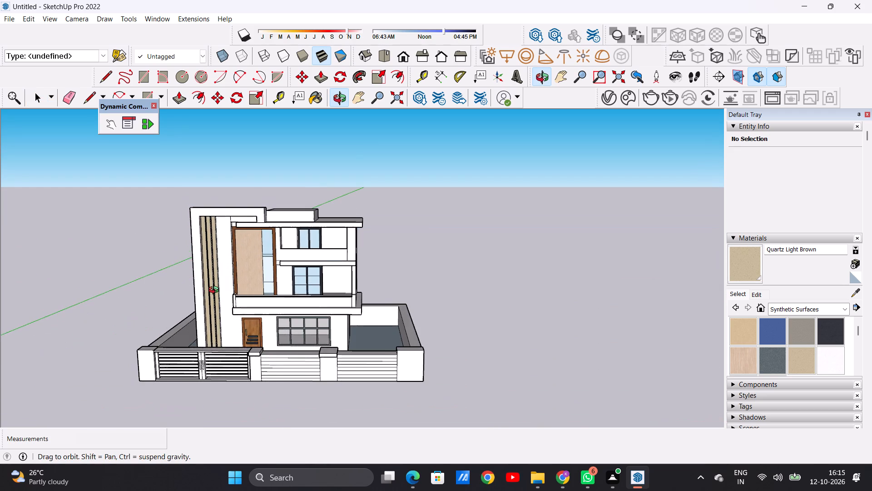
middle_drag(216, 291, 215, 291)
scroll(233, 274, up, 12)
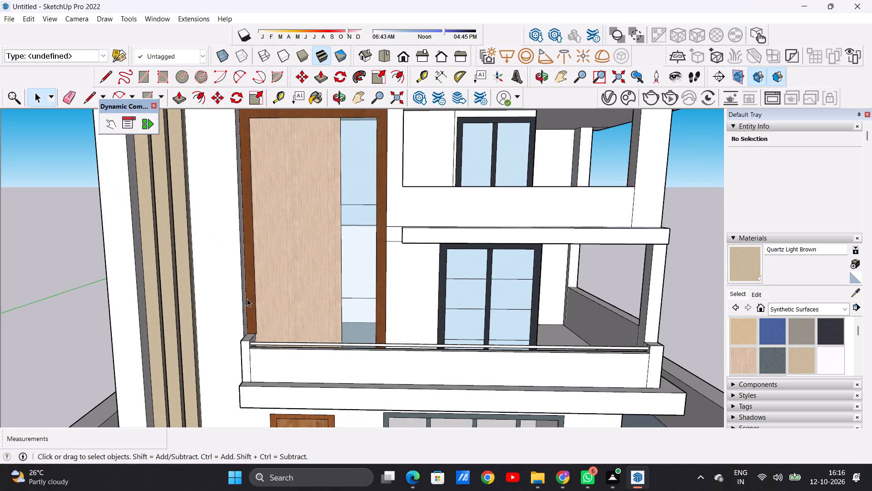
scroll(217, 262, down, 5)
scroll(229, 262, up, 6)
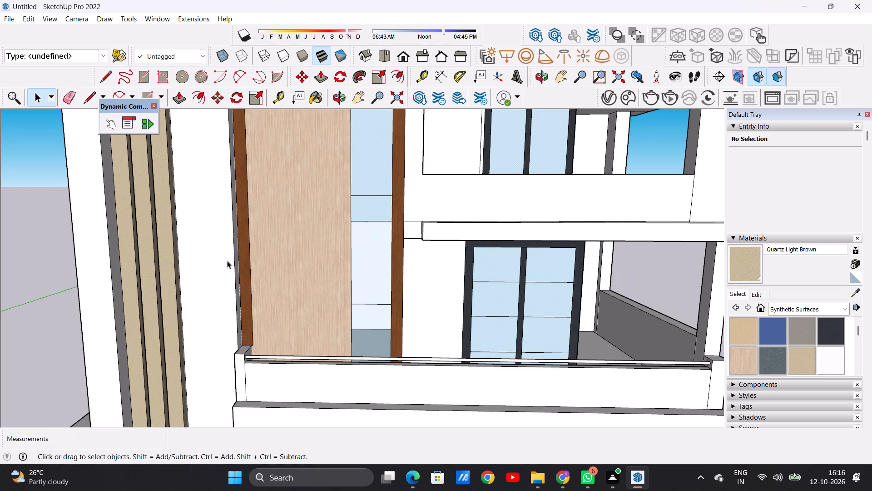
scroll(208, 261, down, 5)
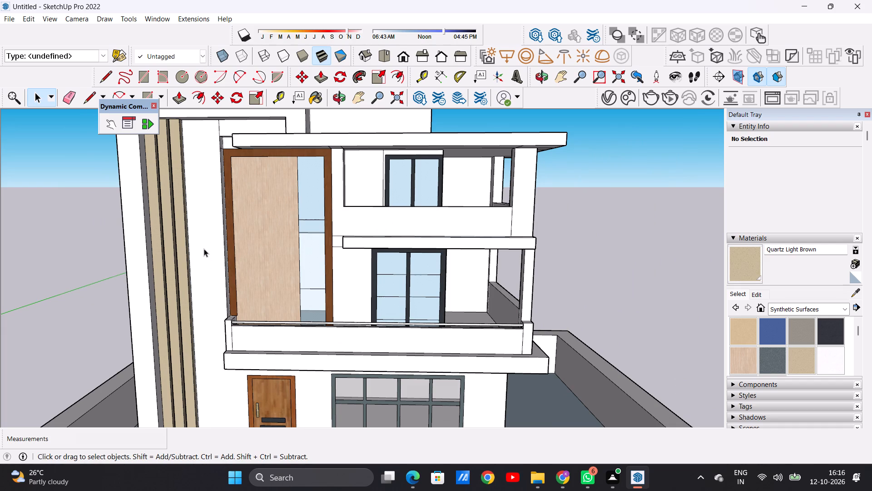
scroll(206, 271, down, 13)
middle_drag(188, 256, 195, 225)
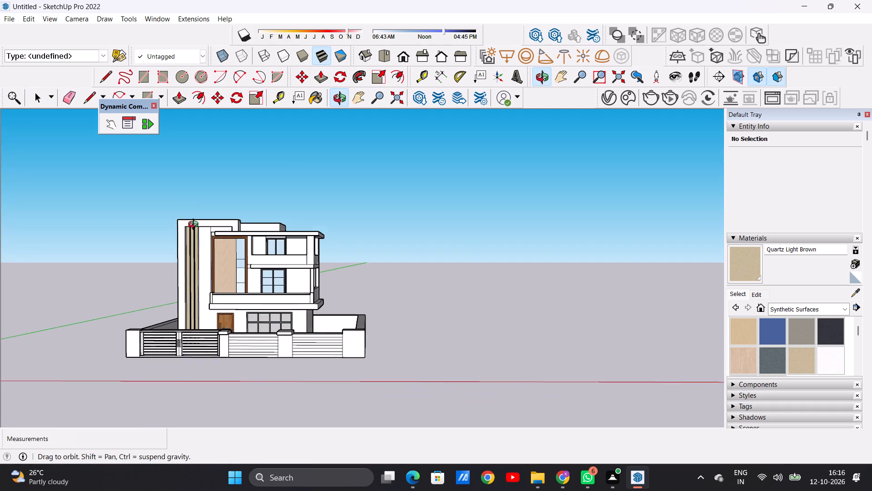
middle_drag(195, 225, 197, 229)
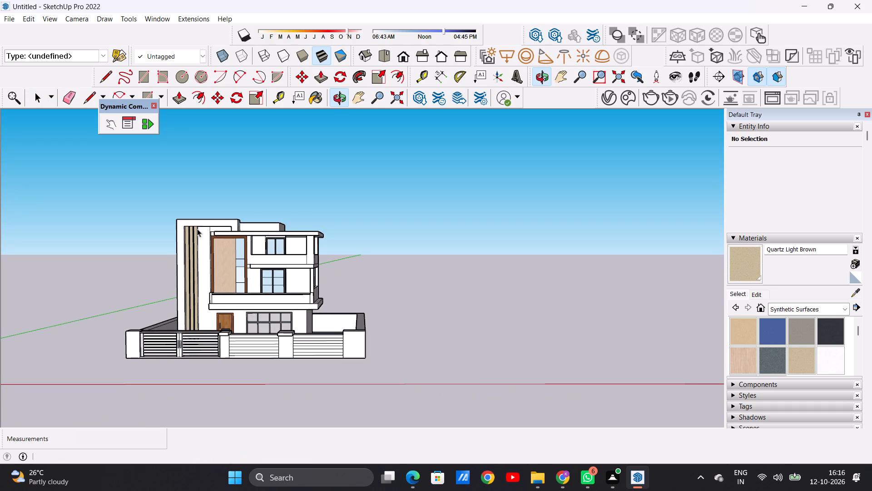
scroll(178, 296, up, 6)
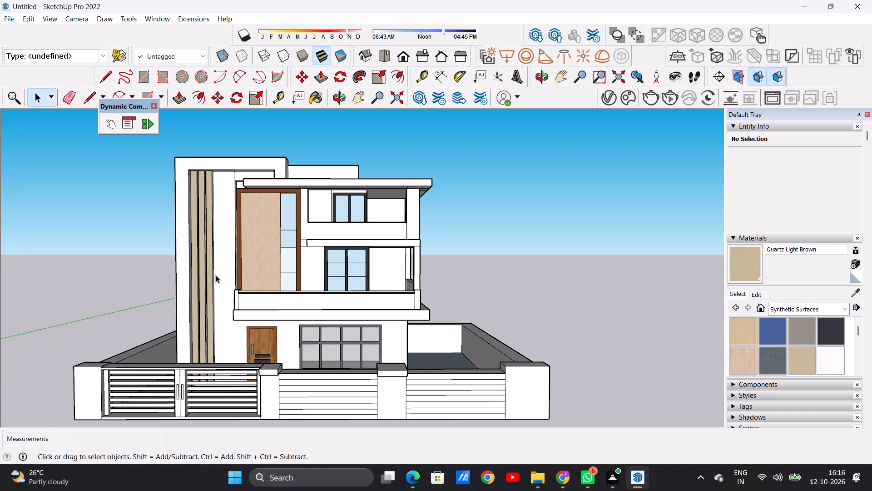
middle_drag(215, 275, 141, 288)
scroll(227, 268, up, 6)
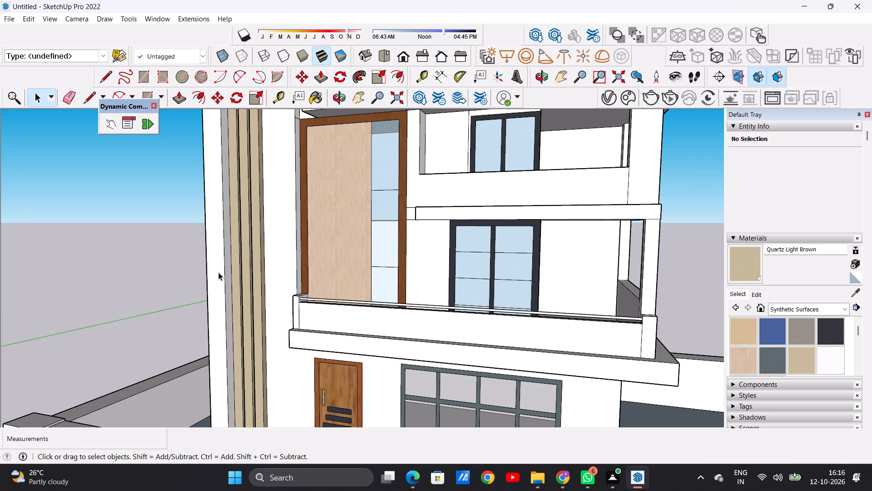
scroll(255, 259, down, 8)
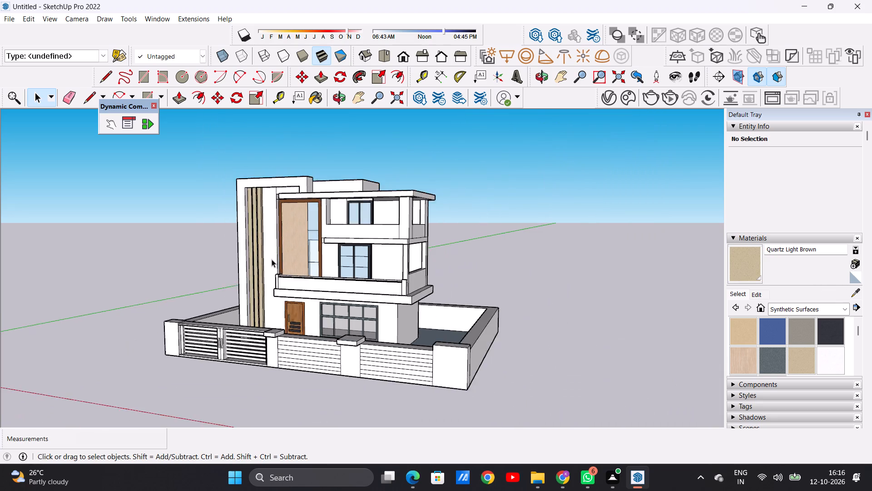
scroll(272, 259, down, 4)
middle_drag(287, 273, 350, 300)
Draw a vertical line about 2' 9 1/2" long down the upper balcony's front parapet, at its end nearest the wood-framed window.
scroll(336, 219, up, 2)
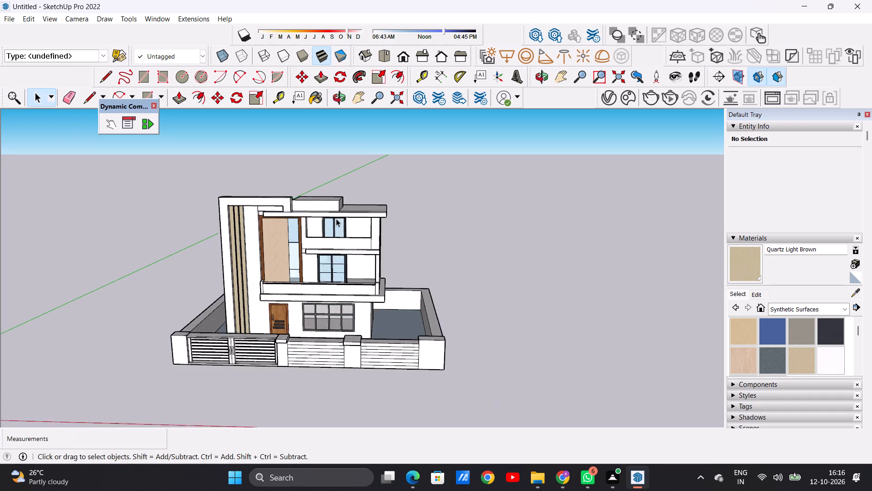
scroll(336, 219, up, 11)
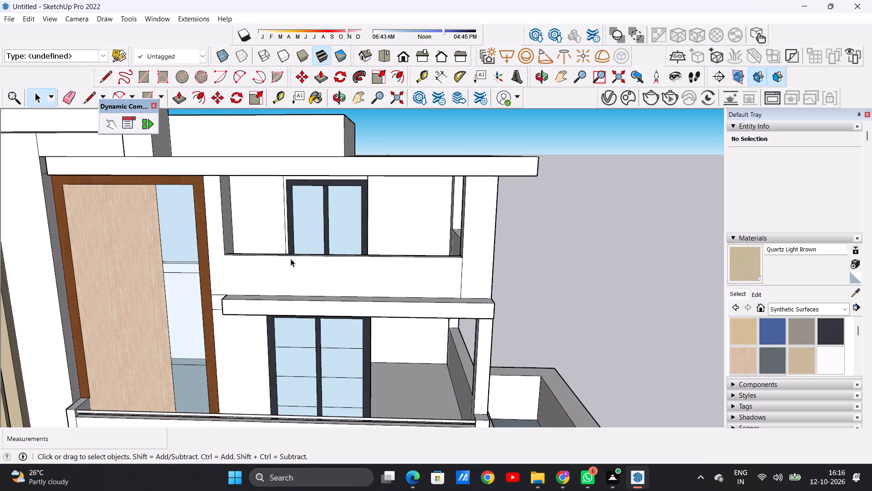
scroll(215, 264, up, 2)
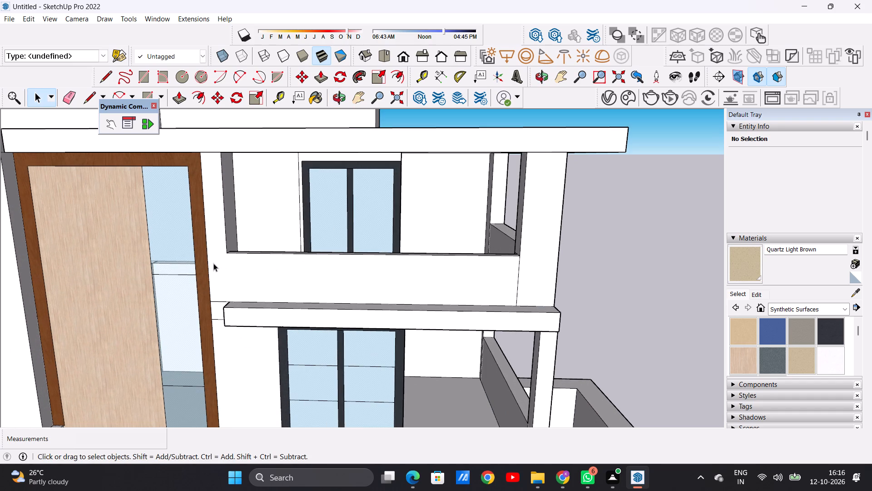
key(l)
scroll(248, 266, up, 5)
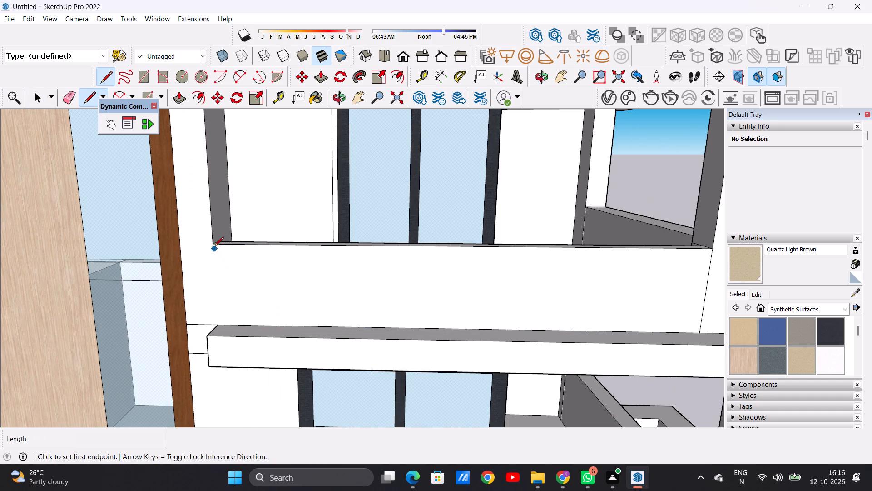
click(213, 244)
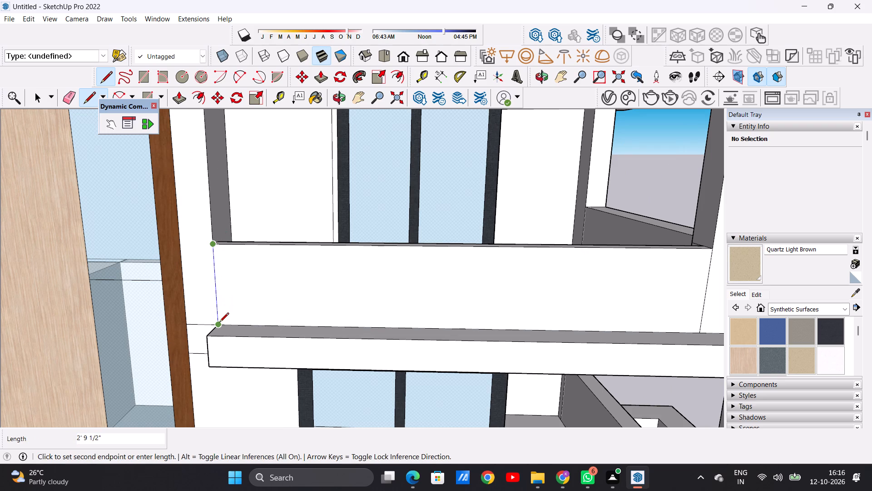
click(219, 323)
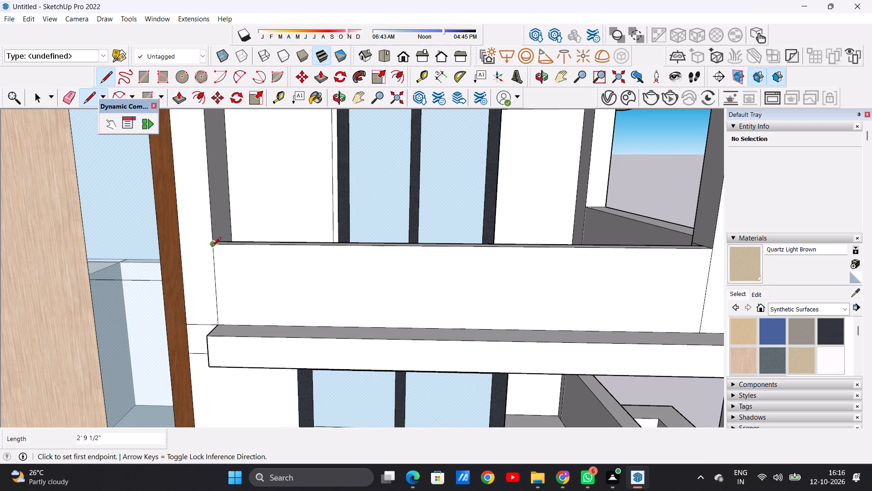
click(212, 247)
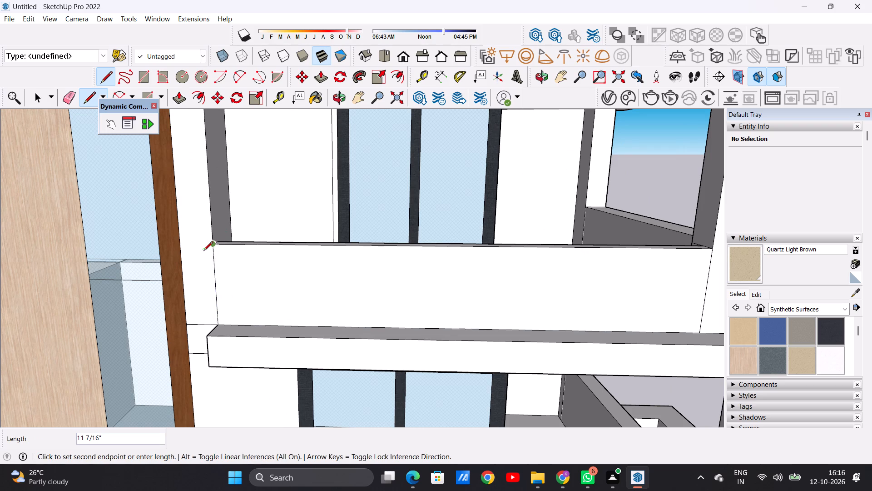
key(space)
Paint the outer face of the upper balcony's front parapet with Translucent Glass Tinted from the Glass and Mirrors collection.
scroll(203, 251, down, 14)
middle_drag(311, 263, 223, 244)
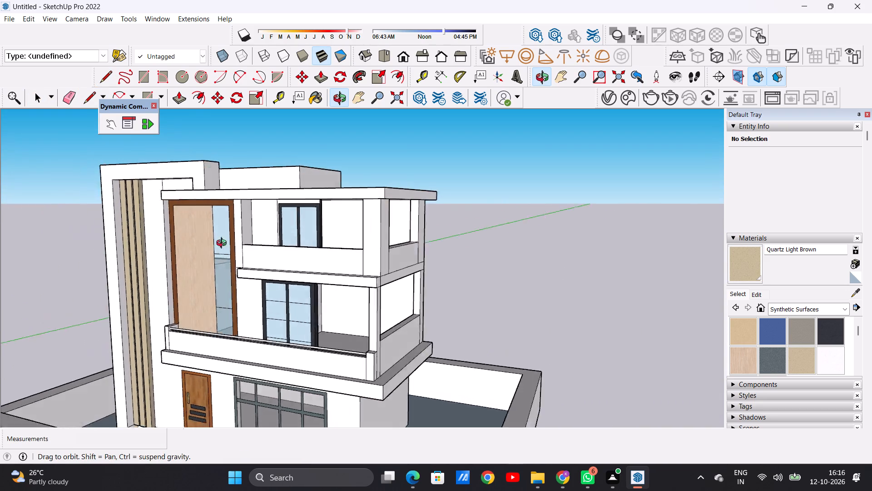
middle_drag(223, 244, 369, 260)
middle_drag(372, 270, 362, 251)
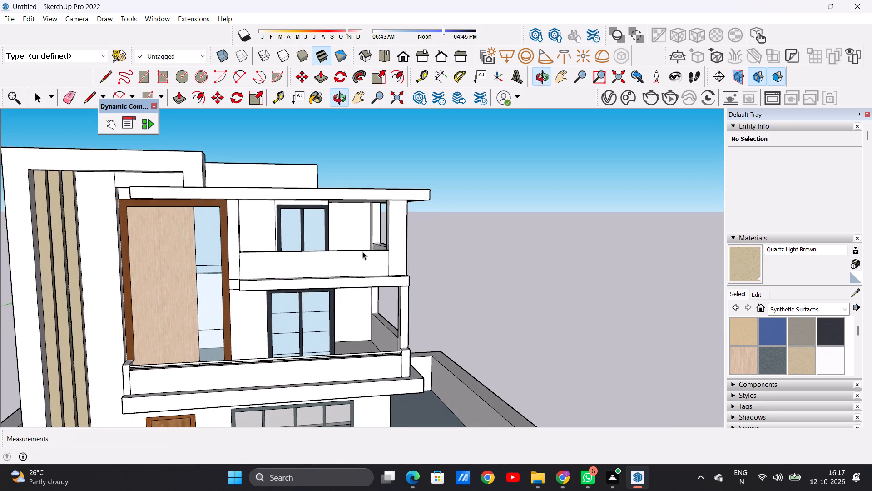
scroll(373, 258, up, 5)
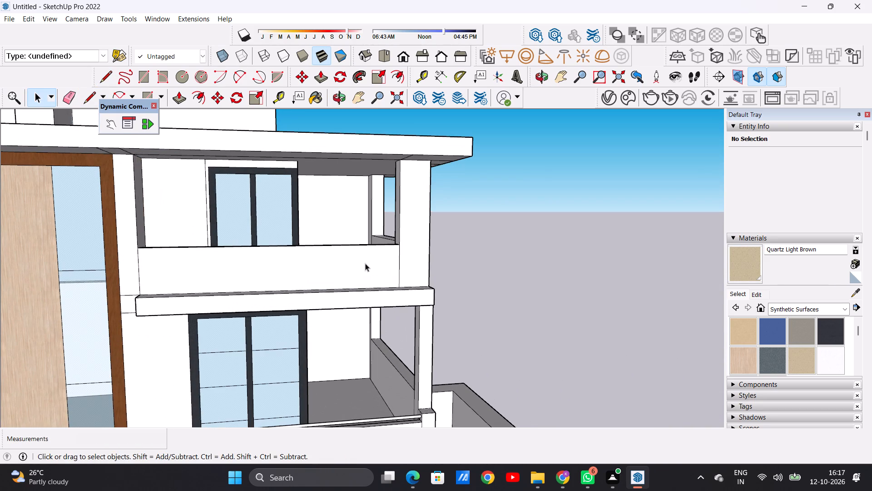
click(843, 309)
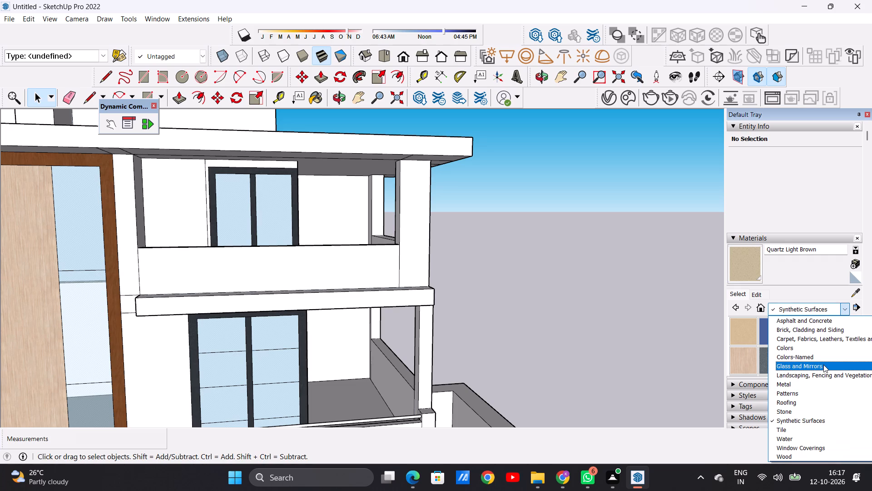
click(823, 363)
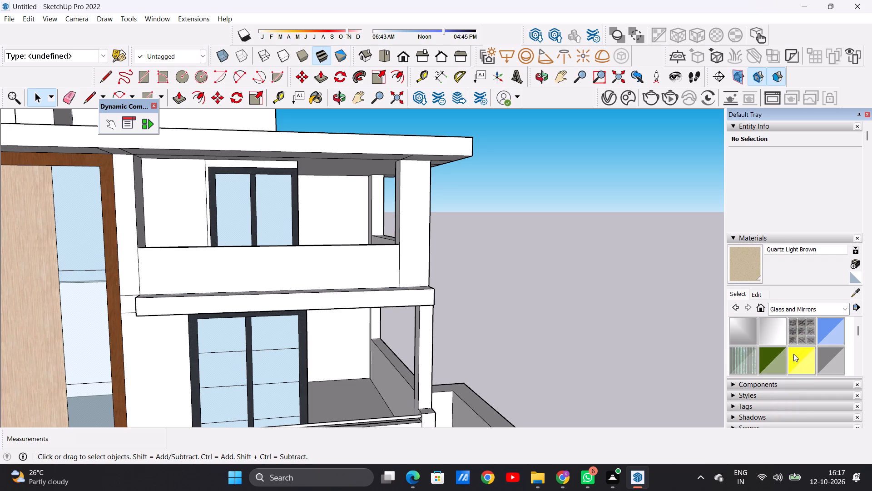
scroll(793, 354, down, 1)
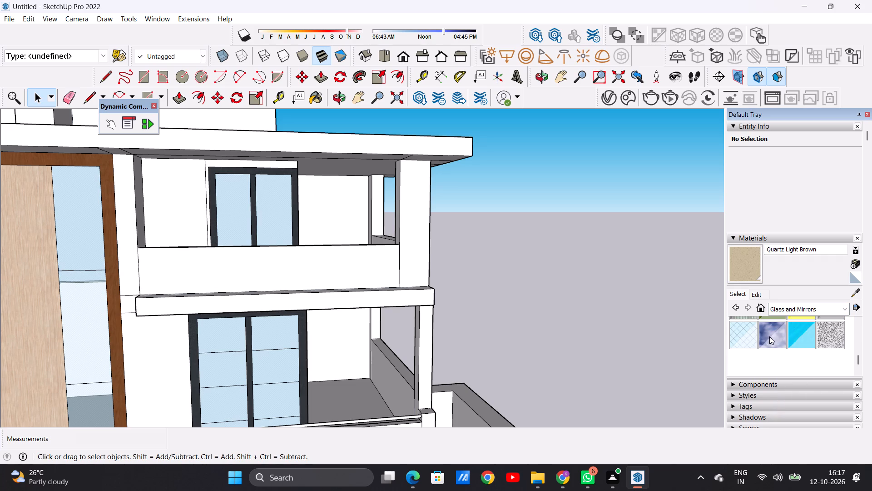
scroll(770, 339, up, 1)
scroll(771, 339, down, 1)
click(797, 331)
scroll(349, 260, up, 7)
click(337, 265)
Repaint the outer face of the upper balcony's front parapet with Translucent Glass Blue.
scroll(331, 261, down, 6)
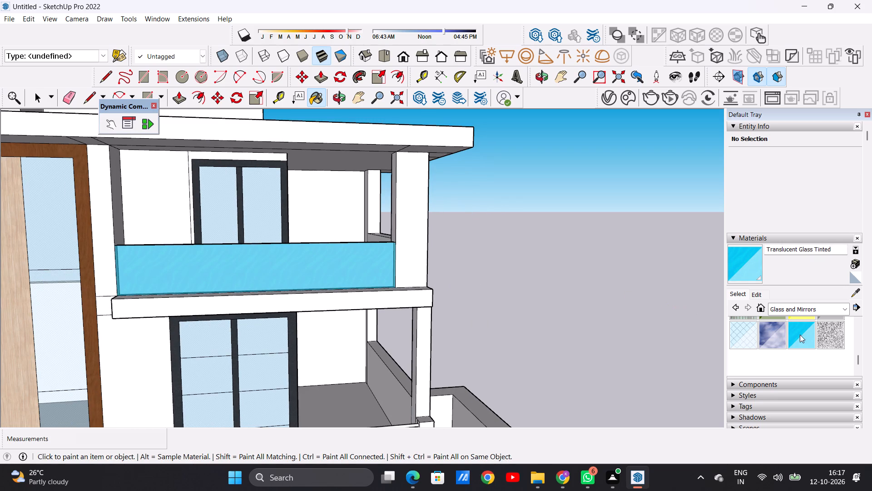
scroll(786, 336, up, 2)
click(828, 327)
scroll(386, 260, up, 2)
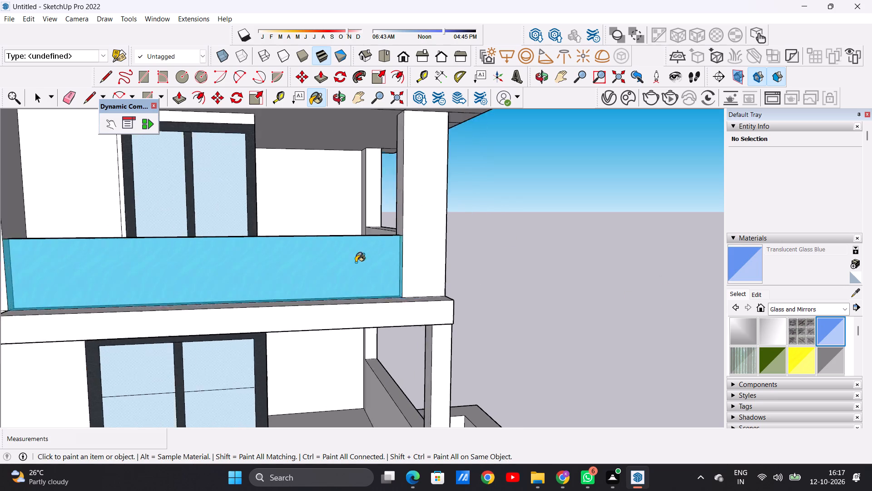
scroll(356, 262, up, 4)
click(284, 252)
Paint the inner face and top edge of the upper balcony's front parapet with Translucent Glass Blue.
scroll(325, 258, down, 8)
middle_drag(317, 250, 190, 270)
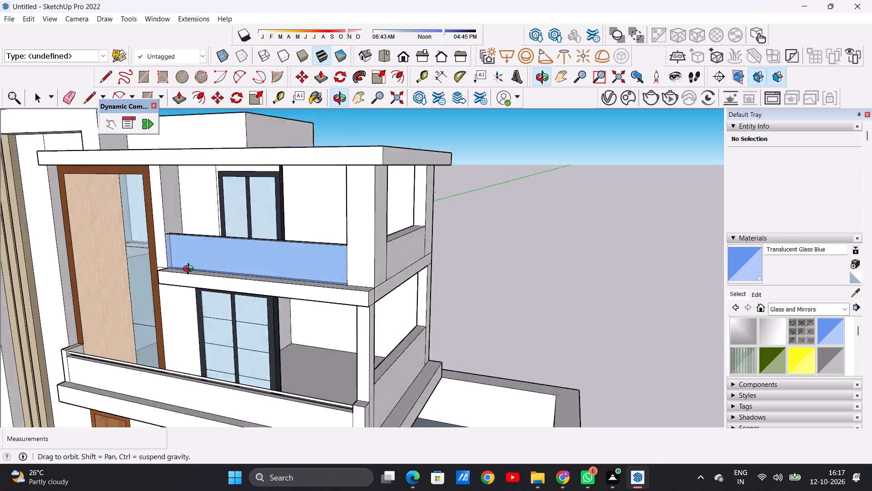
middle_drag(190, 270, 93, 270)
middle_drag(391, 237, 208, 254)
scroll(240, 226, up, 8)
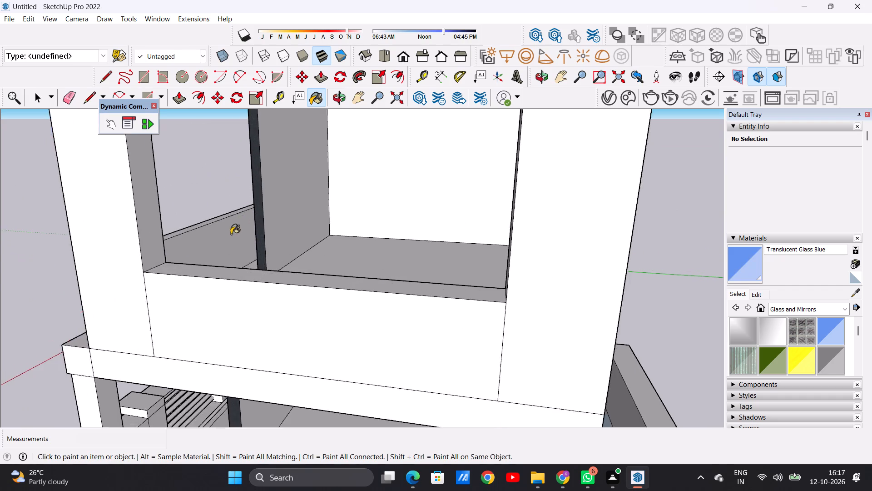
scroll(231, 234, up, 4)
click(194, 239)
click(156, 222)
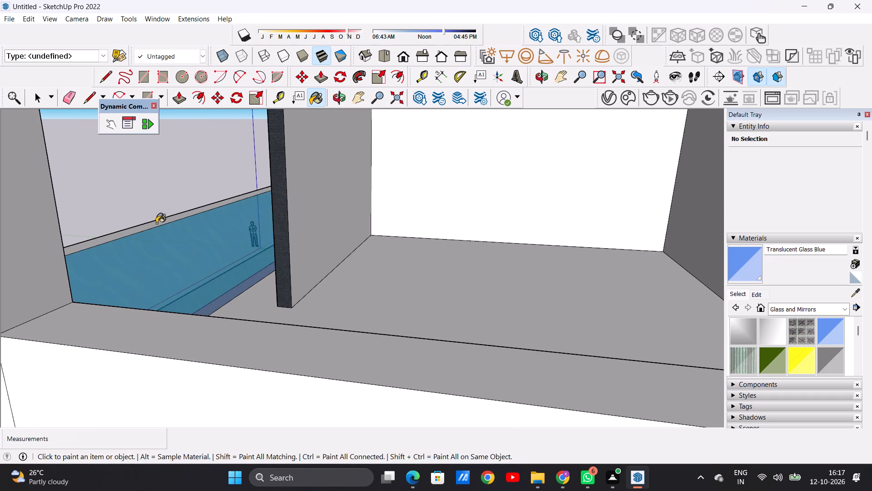
Repaint the outer face of the upper balcony's front parapet with Translucent Glass Safety.
scroll(260, 242, down, 10)
middle_drag(167, 238, 445, 222)
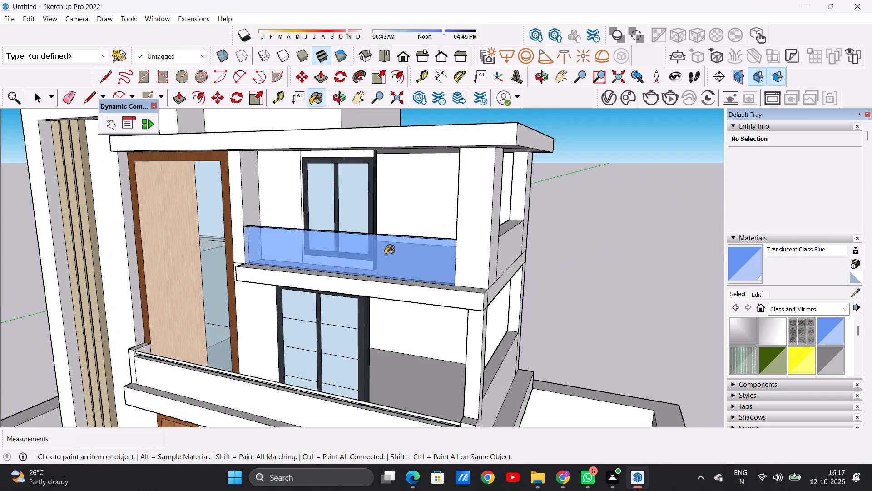
scroll(378, 262, down, 3)
middle_drag(364, 273, 420, 251)
scroll(355, 252, down, 4)
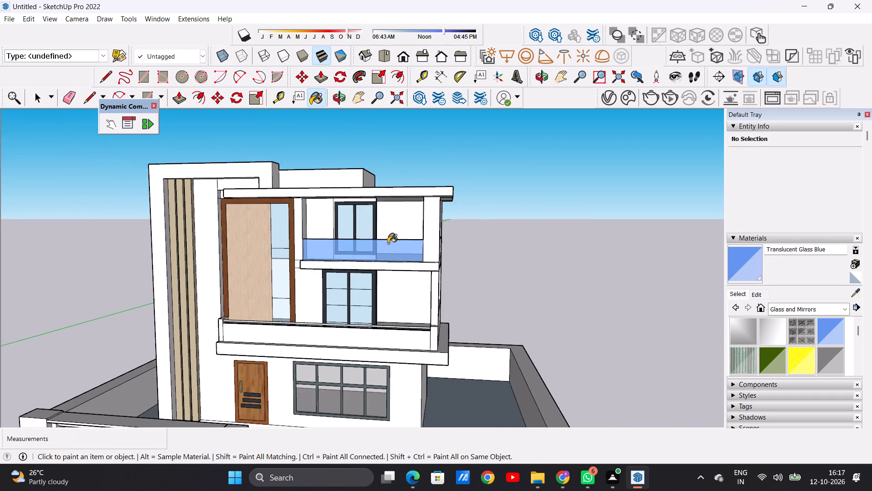
scroll(388, 243, up, 5)
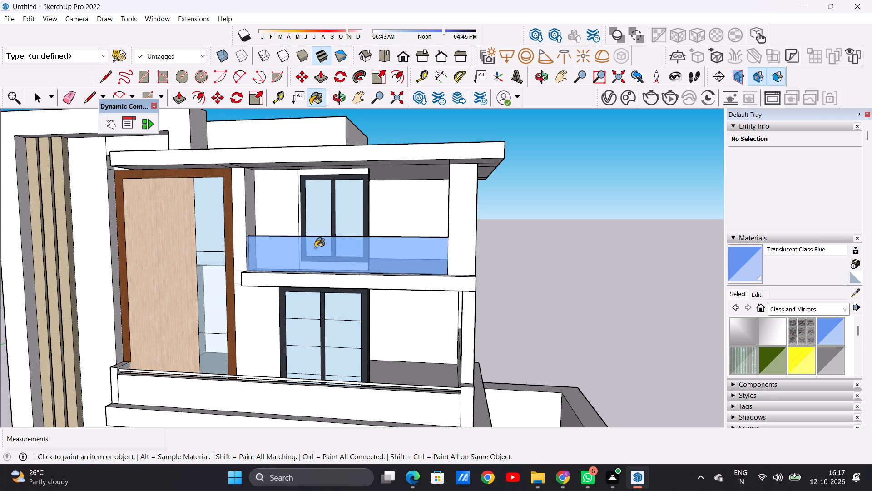
scroll(739, 348, down, 4)
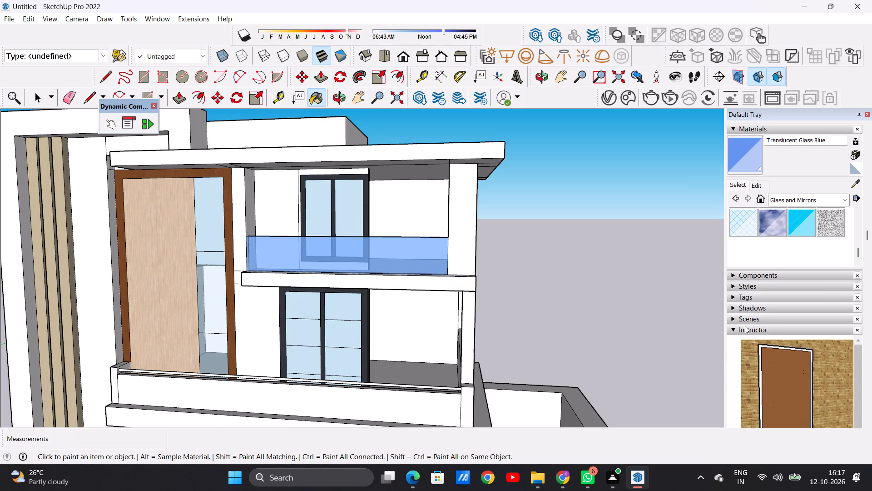
click(737, 221)
scroll(406, 257, up, 1)
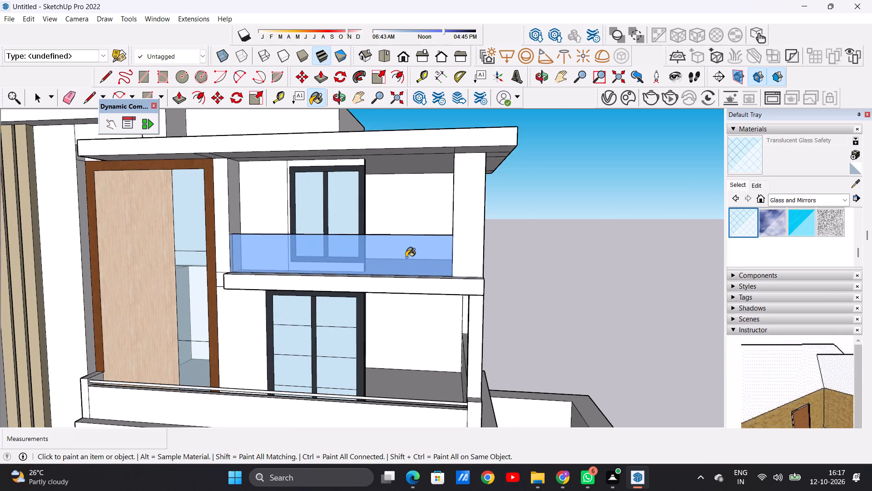
scroll(406, 257, up, 5)
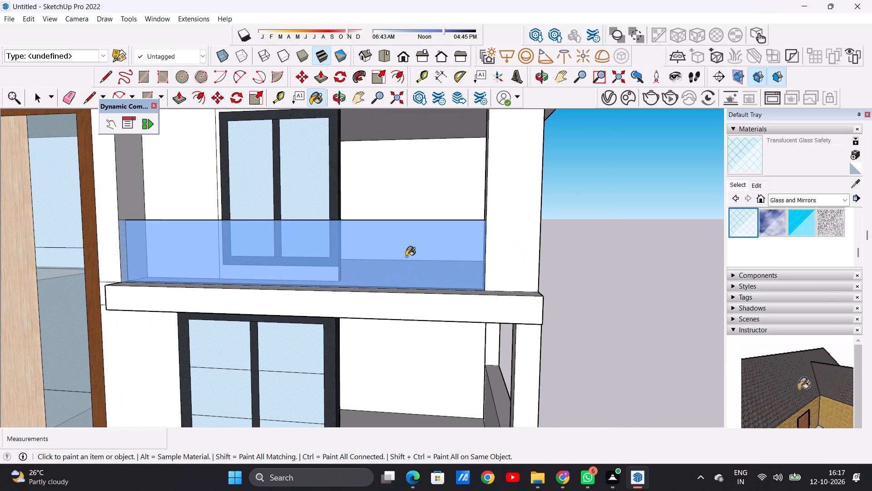
click(406, 256)
Paint the top edge of the upper balcony's front parapet with Translucent Glass Safety.
middle_drag(399, 229, 365, 291)
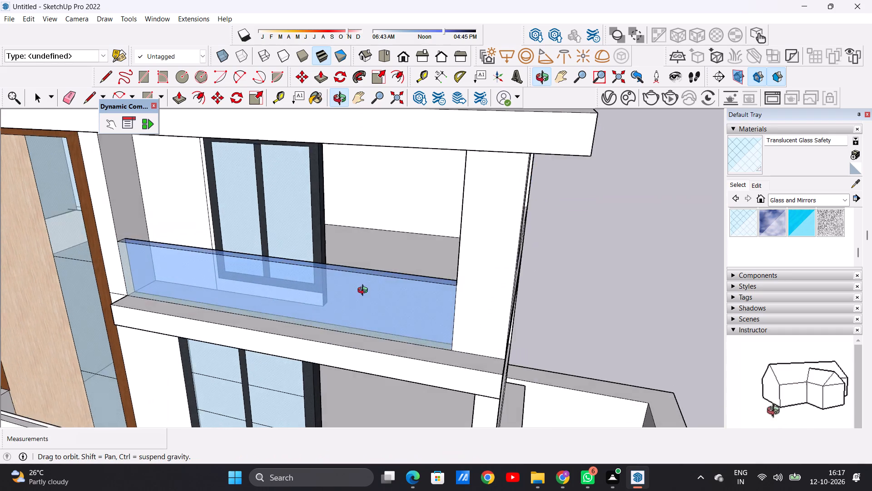
middle_drag(365, 291, 361, 307)
scroll(370, 300, up, 2)
scroll(370, 300, down, 1)
scroll(370, 300, up, 4)
click(372, 286)
Paint the inner face of the upper balcony's front parapet with Translucent Glass Safety.
scroll(322, 295, down, 4)
scroll(322, 296, up, 1)
scroll(322, 296, down, 4)
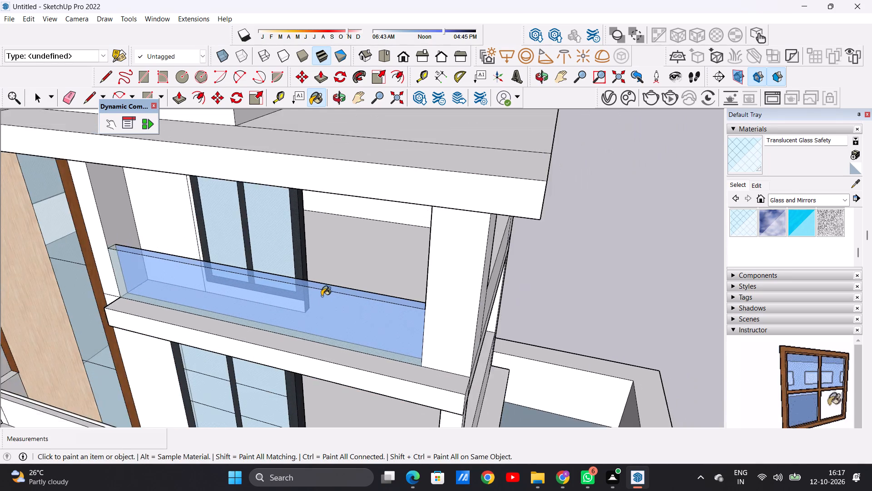
scroll(322, 296, down, 3)
middle_drag(441, 290, 123, 291)
scroll(262, 241, up, 4)
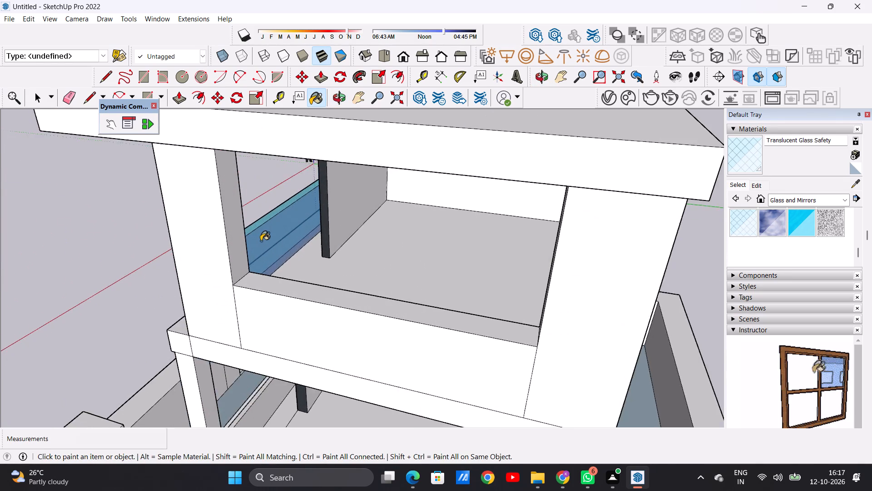
scroll(261, 241, up, 7)
scroll(253, 240, down, 1)
scroll(253, 240, up, 1)
scroll(253, 240, down, 1)
scroll(253, 240, up, 4)
click(236, 235)
Paint the outer face of the upper balcony's side parapet, between the two end pillars, with Translucent Glass Safety.
scroll(321, 299, down, 14)
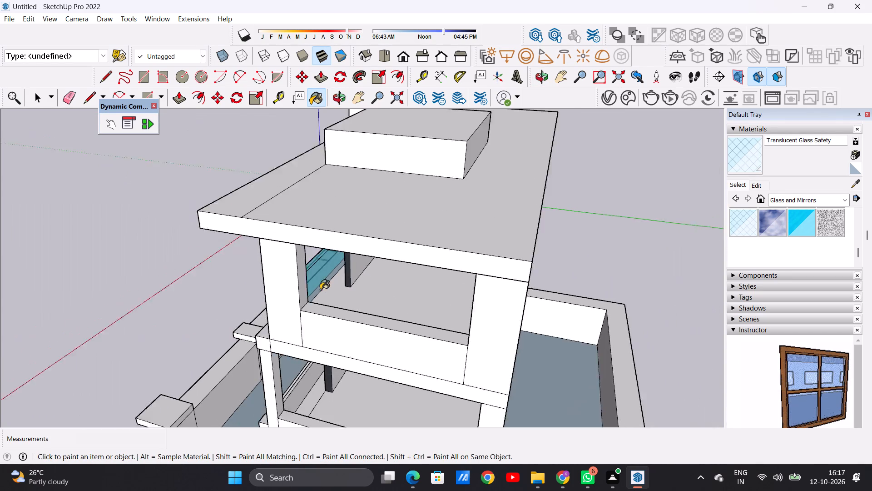
middle_drag(258, 301, 486, 259)
scroll(427, 266, down, 2)
scroll(427, 266, up, 1)
scroll(427, 266, down, 1)
middle_drag(421, 273, 489, 261)
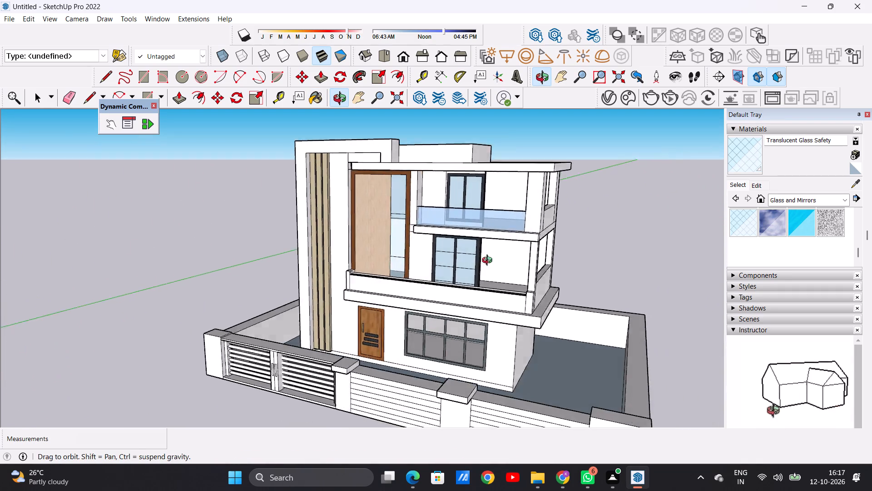
middle_drag(489, 261, 462, 248)
scroll(509, 220, up, 8)
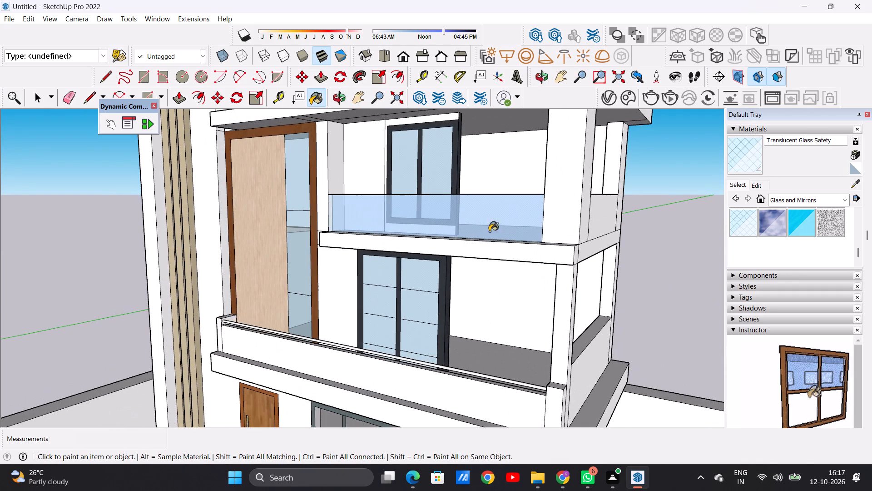
scroll(438, 245, down, 9)
middle_drag(478, 247, 311, 271)
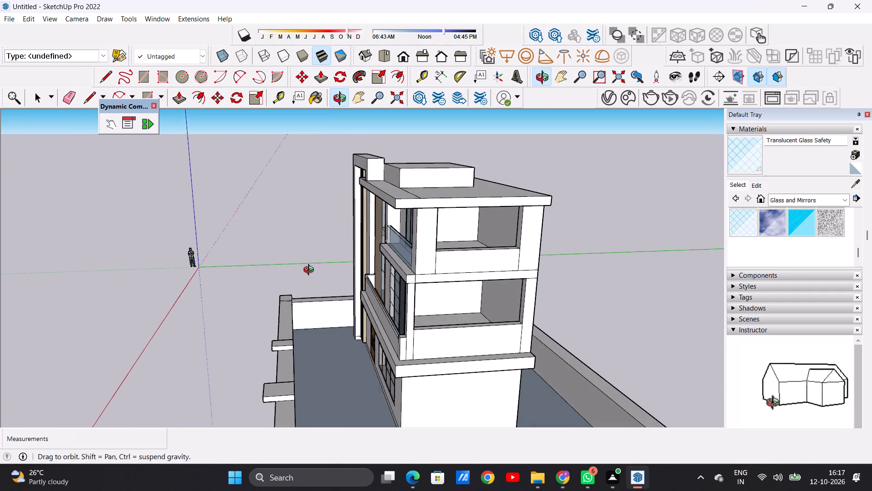
middle_drag(311, 271, 312, 271)
scroll(481, 254, up, 6)
scroll(451, 264, down, 1)
scroll(450, 264, up, 4)
click(405, 259)
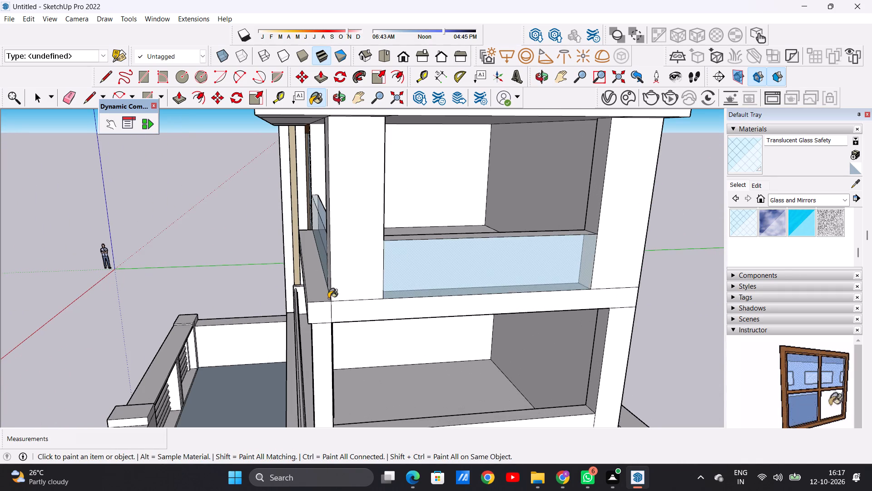
scroll(317, 298, down, 11)
middle_drag(324, 273, 499, 293)
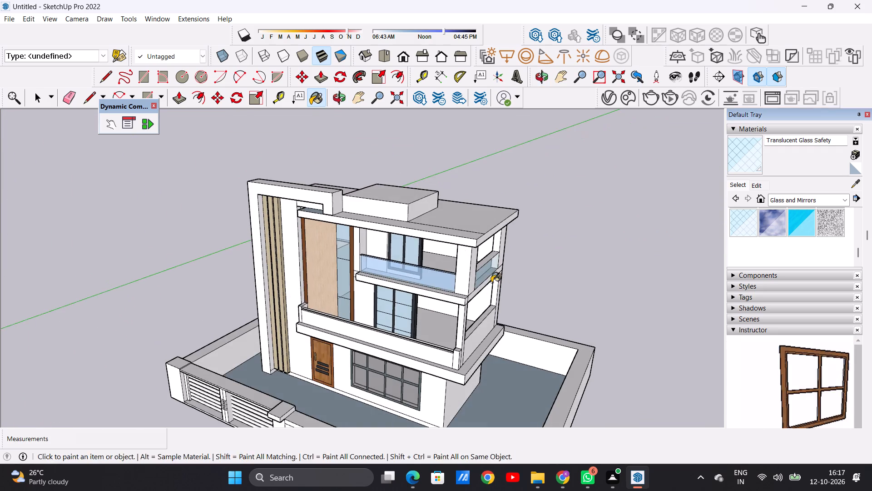
Paint the top edge and inner face of the upper balcony's side parapet with Translucent Glass Safety.
middle_drag(448, 280, 577, 283)
scroll(470, 247, up, 12)
scroll(448, 225, down, 1)
scroll(448, 225, up, 2)
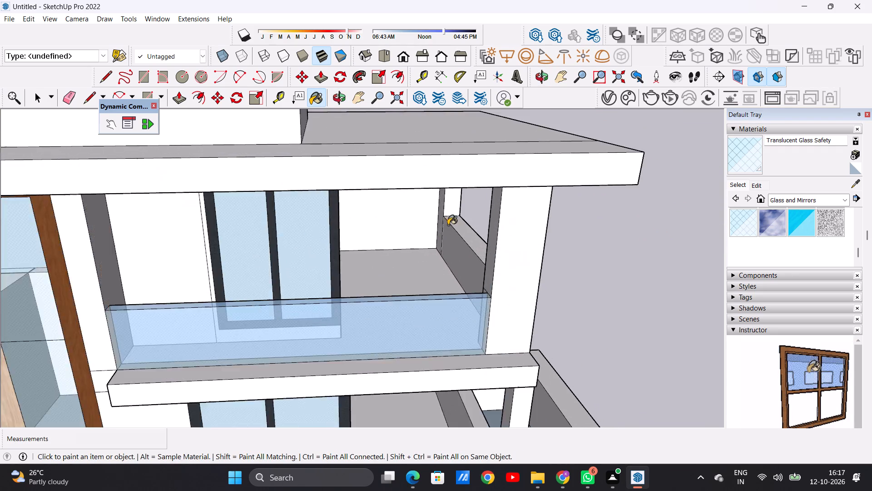
scroll(448, 225, up, 5)
click(468, 232)
click(458, 269)
scroll(381, 277, down, 9)
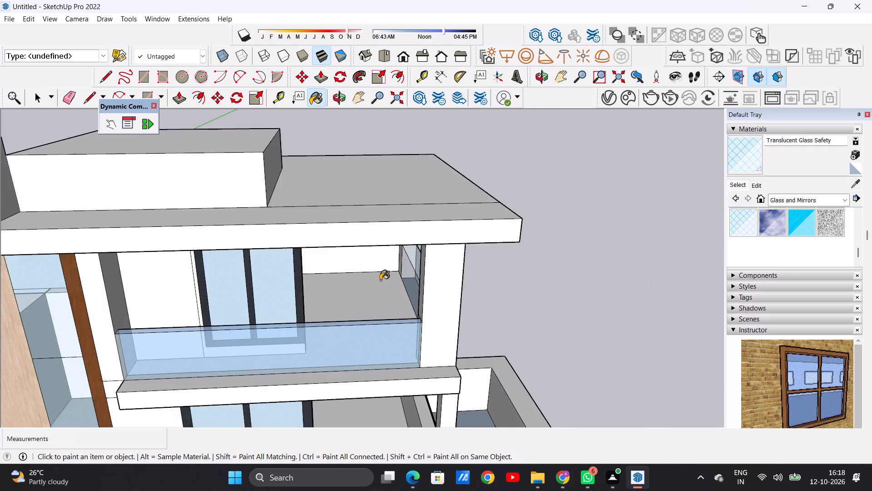
scroll(380, 280, down, 4)
middle_drag(438, 288, 299, 250)
scroll(349, 278, down, 8)
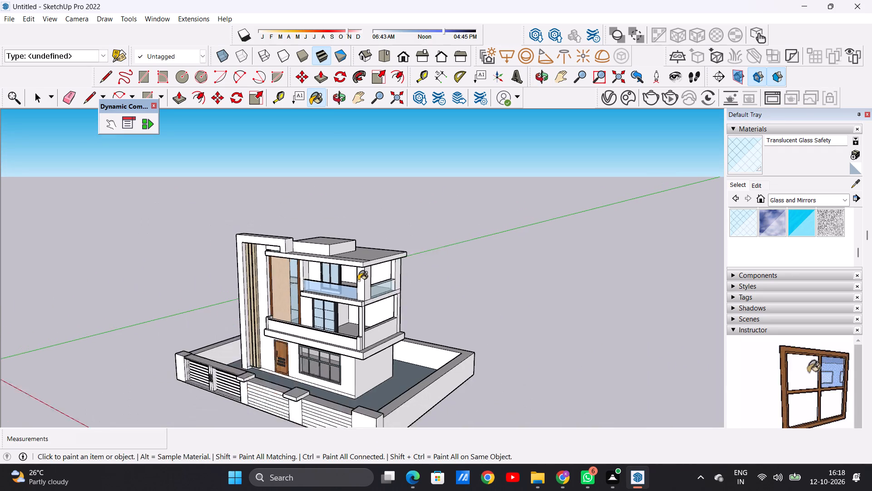
scroll(358, 281, down, 1)
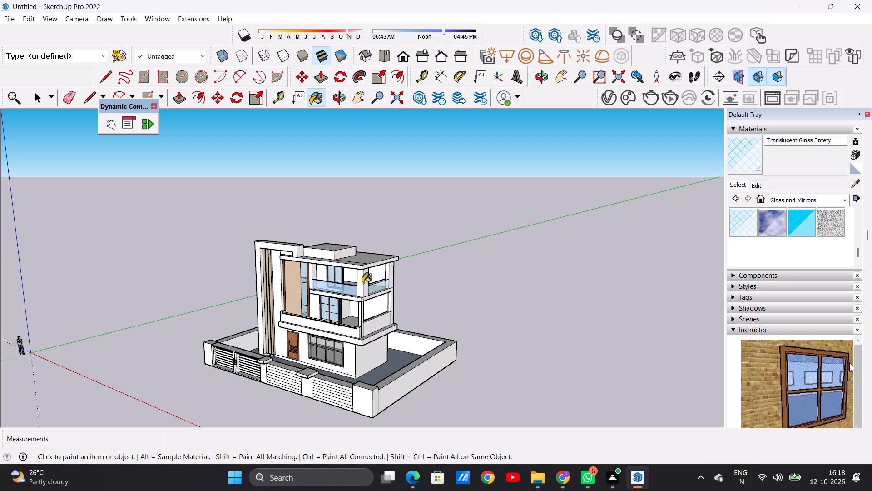
scroll(335, 295, down, 6)
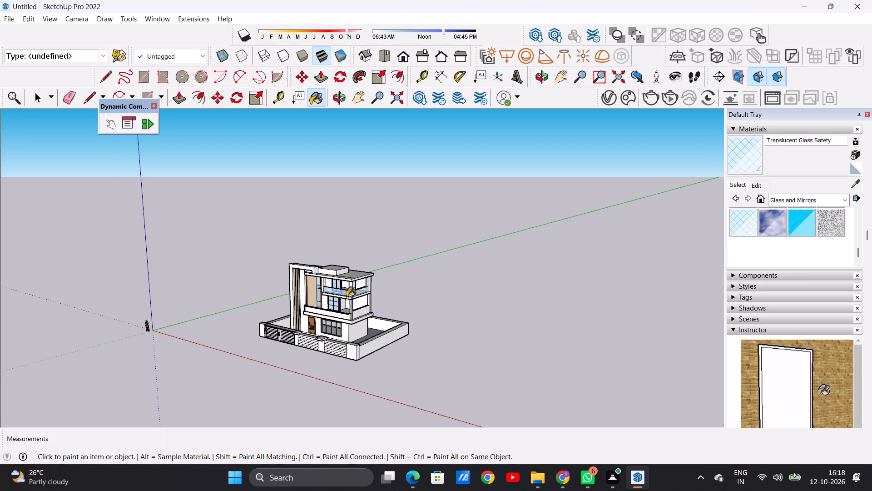
key(space)
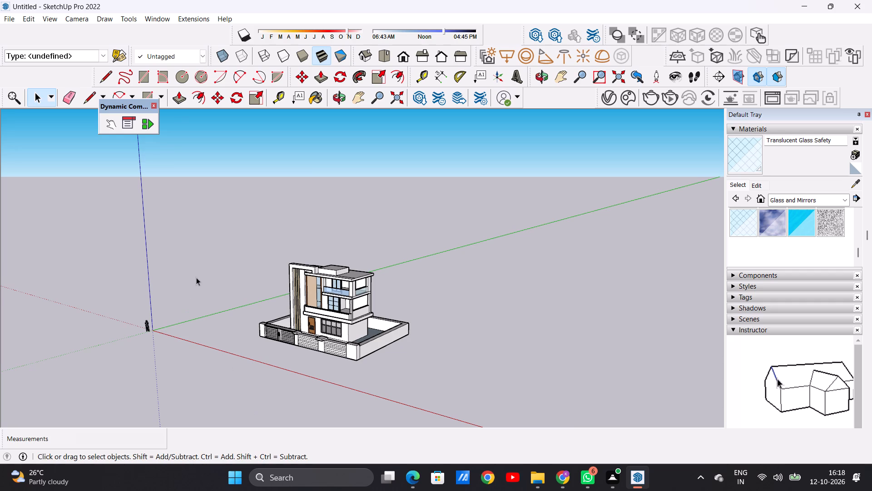
Paint the outer face of the lower balcony's front parapet with Translucent Glass Safety.
scroll(324, 250, down, 3)
scroll(347, 326, up, 16)
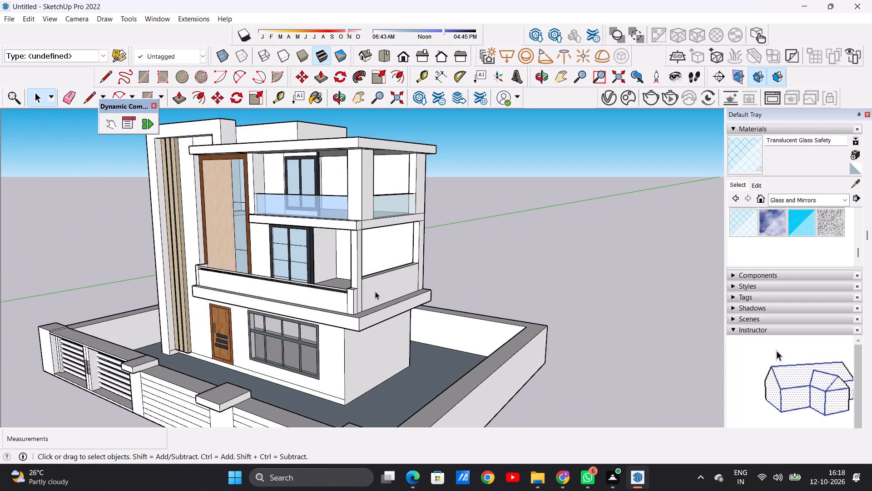
middle_drag(375, 291, 495, 303)
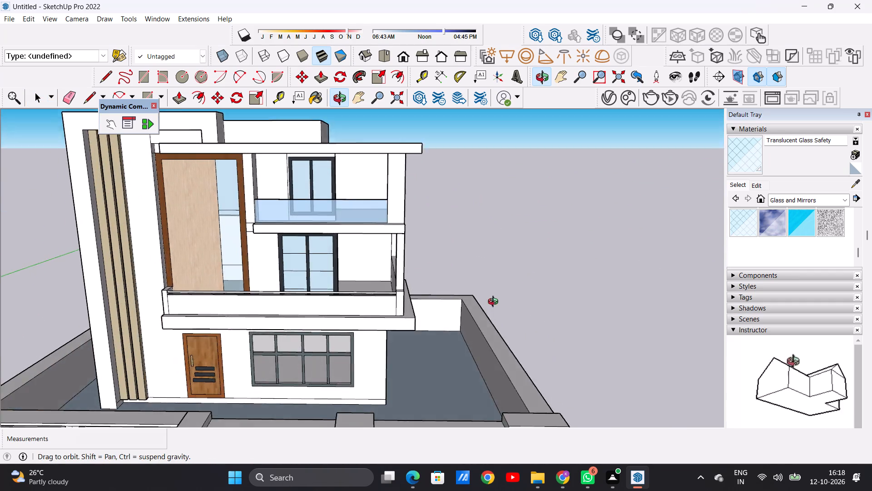
middle_drag(495, 303, 475, 297)
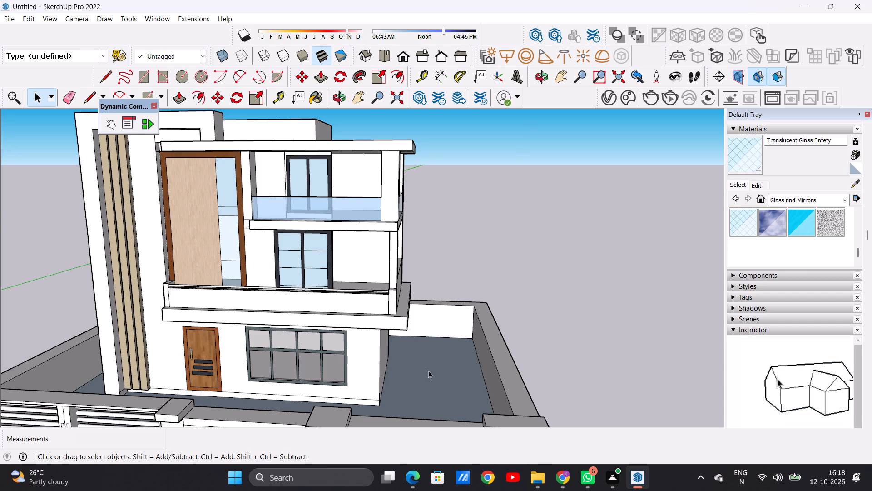
scroll(323, 311, down, 6)
scroll(302, 313, up, 6)
middle_drag(309, 304, 312, 288)
scroll(310, 293, up, 1)
scroll(310, 293, down, 1)
scroll(310, 293, up, 1)
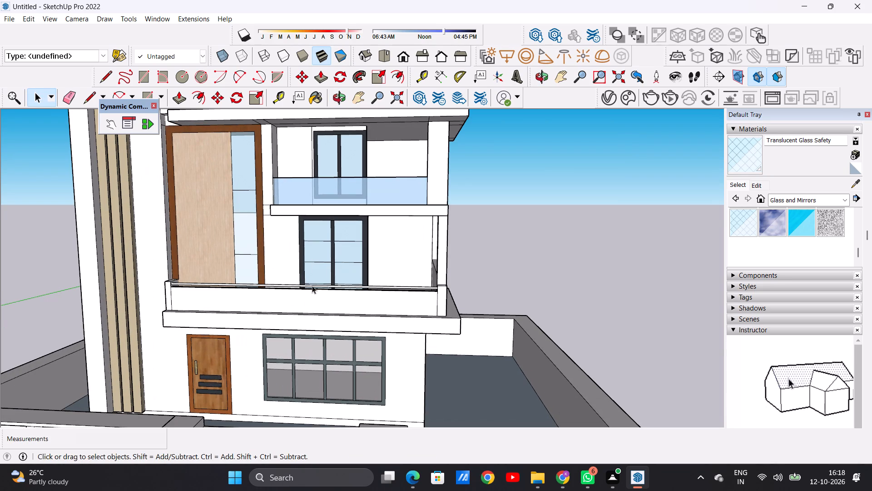
scroll(308, 271, down, 2)
scroll(380, 309, up, 5)
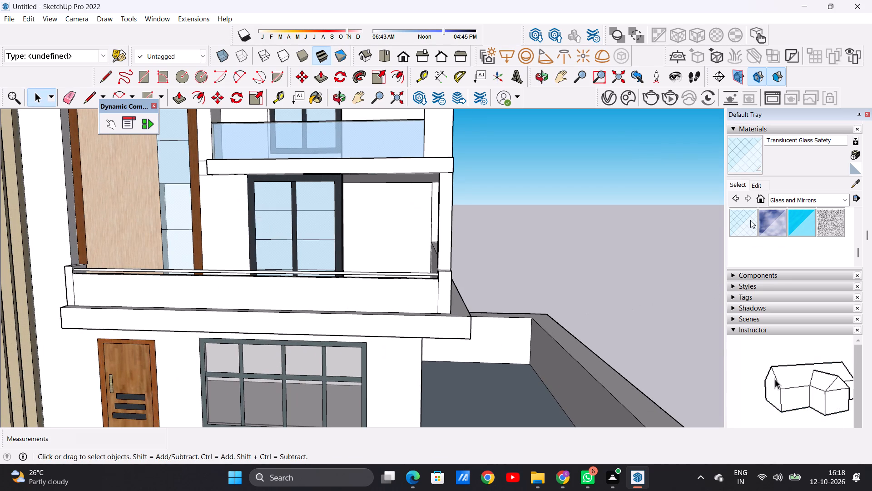
click(745, 220)
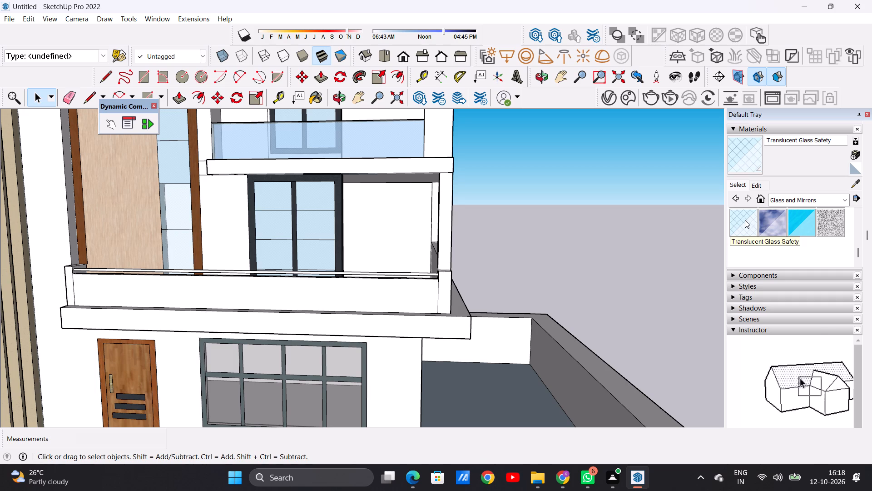
click(342, 292)
Paint the top edge and inner face of the lower balcony's front parapet with Translucent Glass Safety.
scroll(328, 290, down, 4)
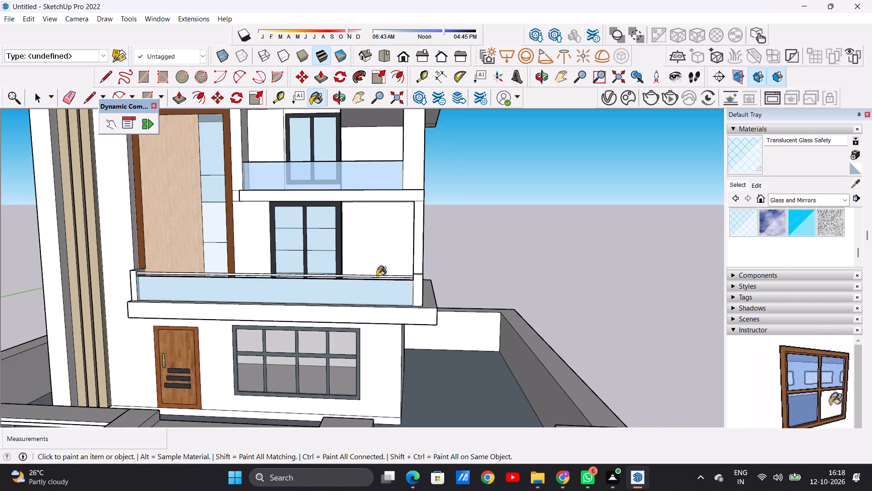
middle_drag(378, 276, 210, 357)
scroll(343, 303, up, 12)
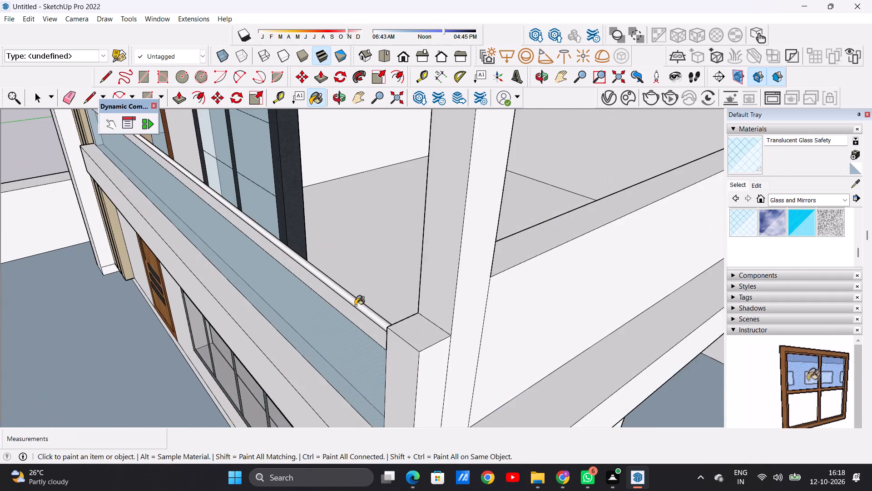
scroll(355, 306, up, 2)
scroll(355, 306, down, 1)
scroll(355, 306, up, 5)
click(343, 316)
scroll(303, 341, down, 17)
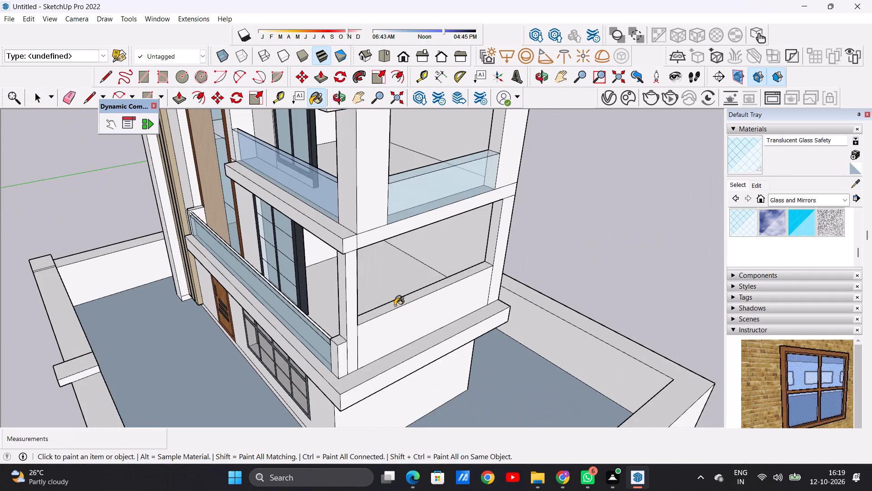
middle_drag(419, 296, 224, 294)
scroll(218, 259, up, 7)
scroll(217, 265, down, 1)
scroll(217, 265, up, 8)
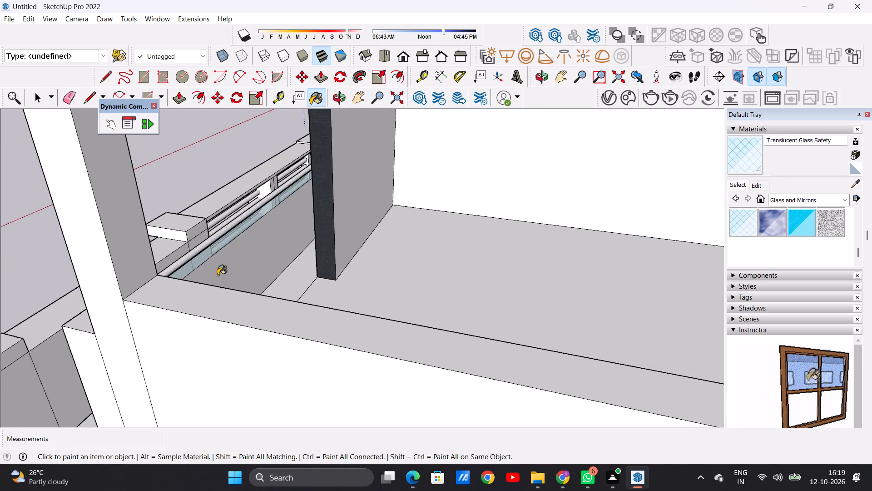
scroll(218, 275, up, 5)
click(207, 269)
Paint the outer face of the lower balcony's side parapet with Translucent Glass Safety.
scroll(330, 288, down, 19)
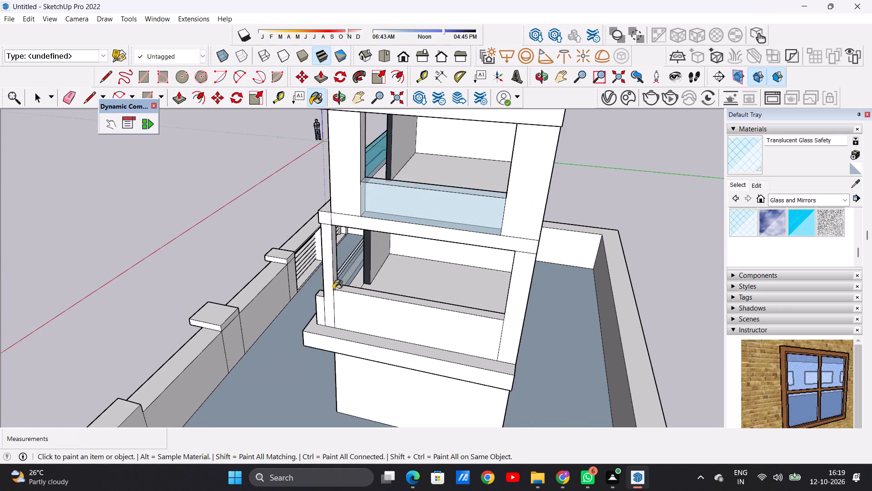
middle_drag(294, 293, 530, 253)
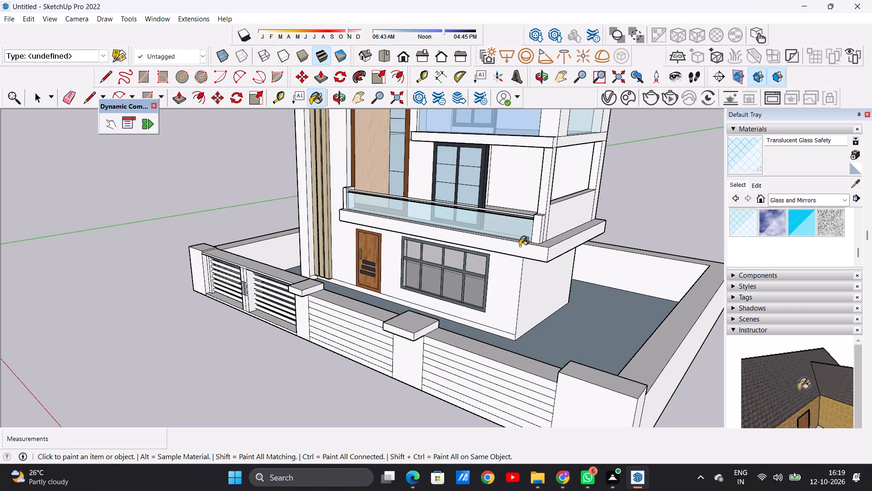
scroll(508, 201, down, 6)
middle_drag(549, 199, 496, 215)
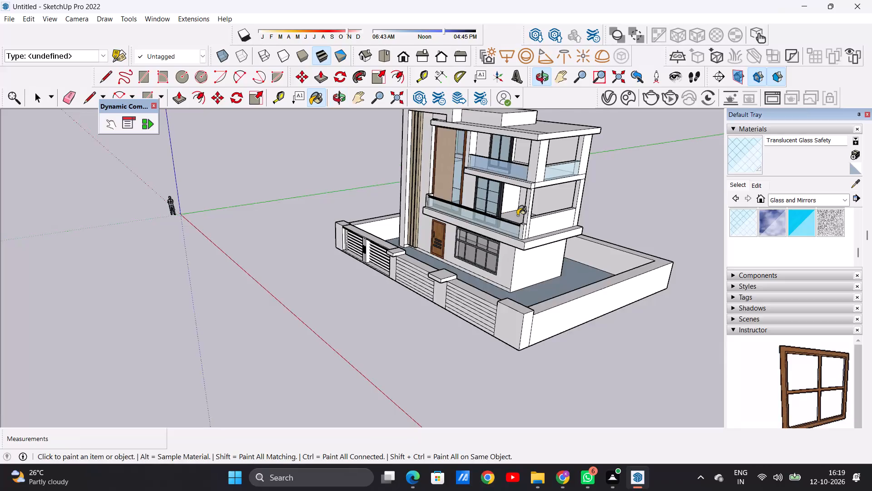
scroll(527, 219, up, 16)
scroll(530, 232, down, 2)
scroll(530, 232, up, 1)
click(530, 225)
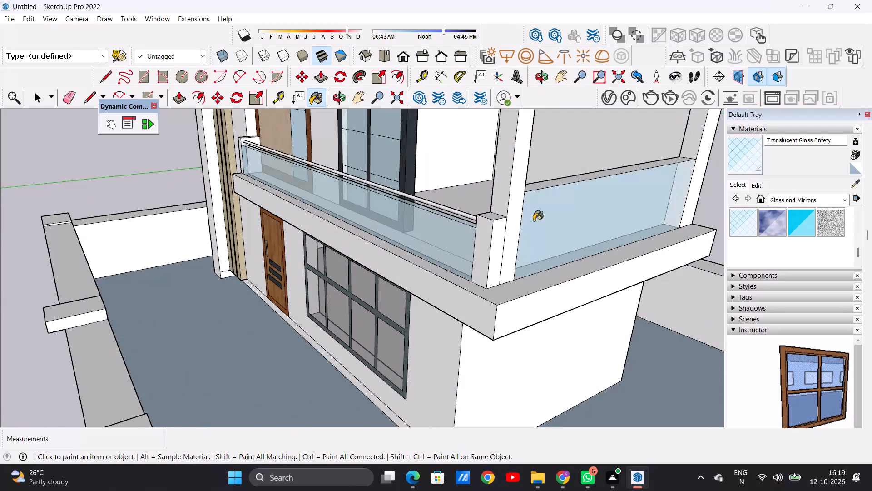
Paint the top edge and inner face of the lower balcony's side parapet with Translucent Glass Safety.
middle_drag(565, 180, 565, 233)
scroll(556, 250, up, 7)
click(546, 258)
scroll(547, 257, down, 8)
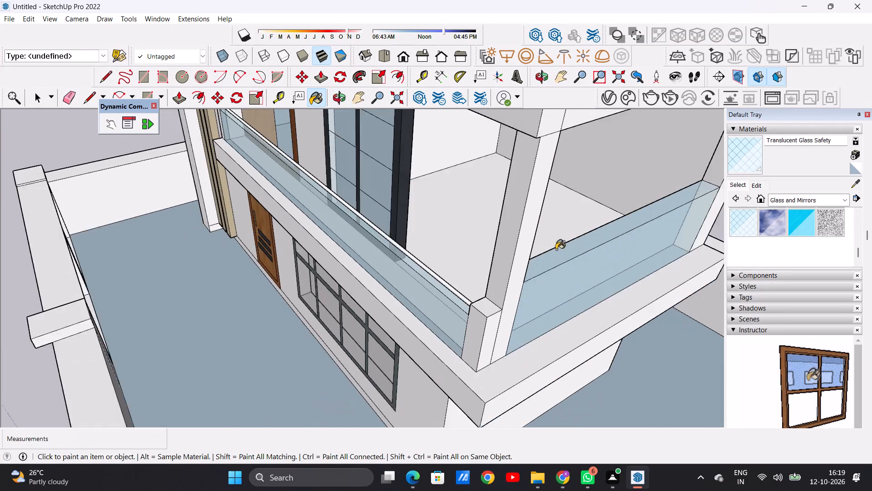
middle_drag(473, 248, 694, 215)
scroll(613, 155, up, 7)
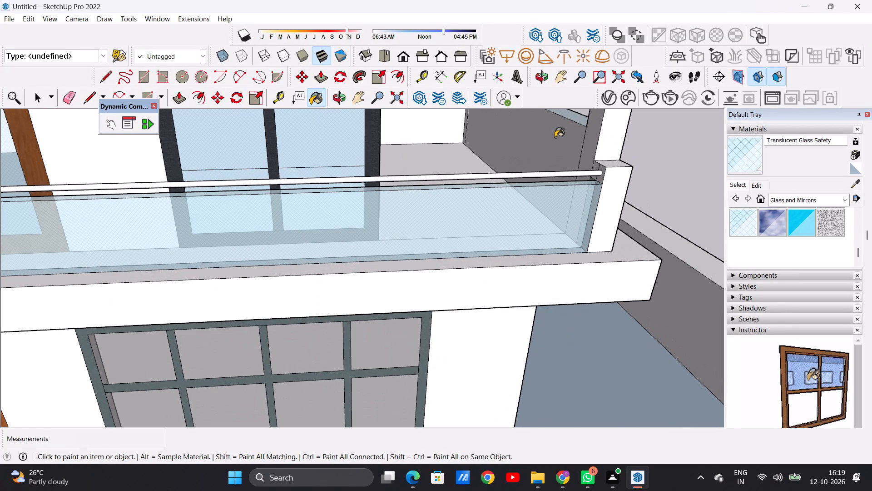
click(555, 136)
scroll(488, 268, down, 12)
middle_drag(449, 298, 432, 214)
scroll(404, 242, down, 5)
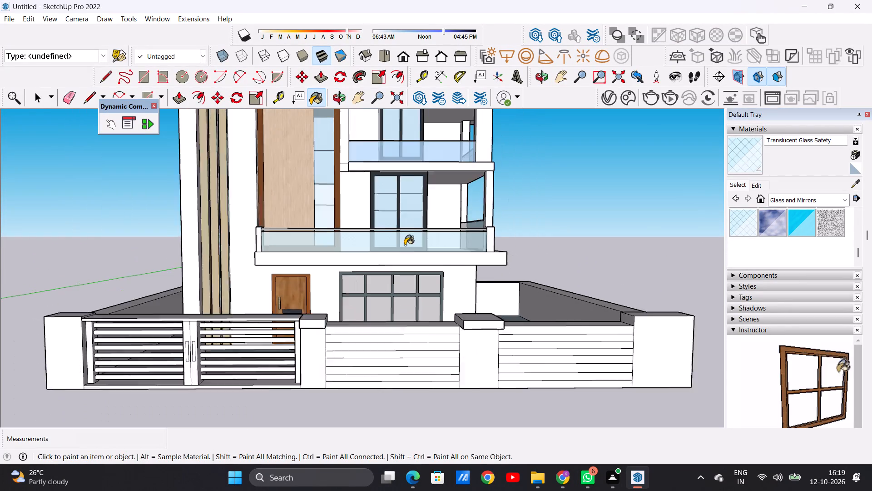
key(space)
Examine the villa's front elevation and both balconies' glass railings from several angles, from afar and up close.
scroll(398, 251, down, 8)
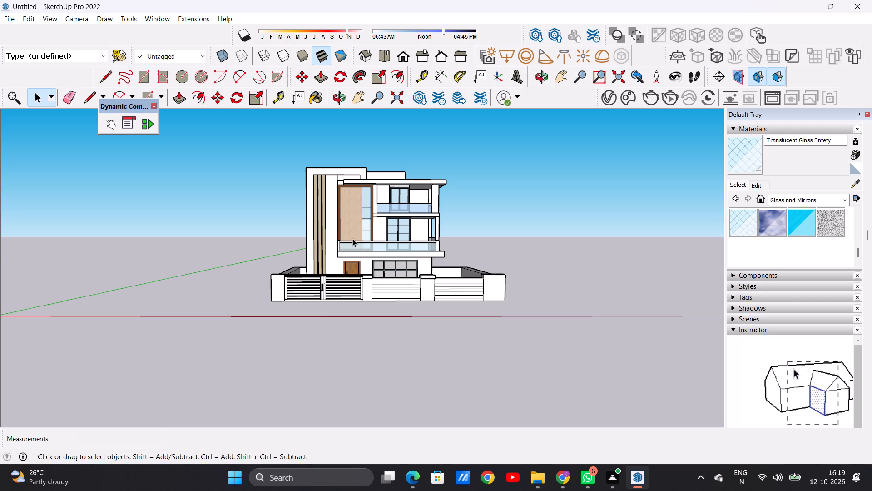
scroll(402, 241, up, 4)
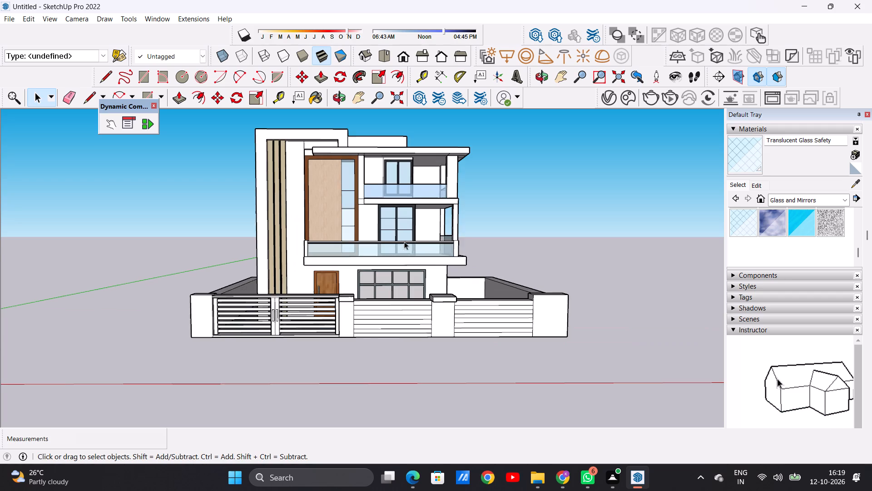
middle_drag(495, 240, 614, 235)
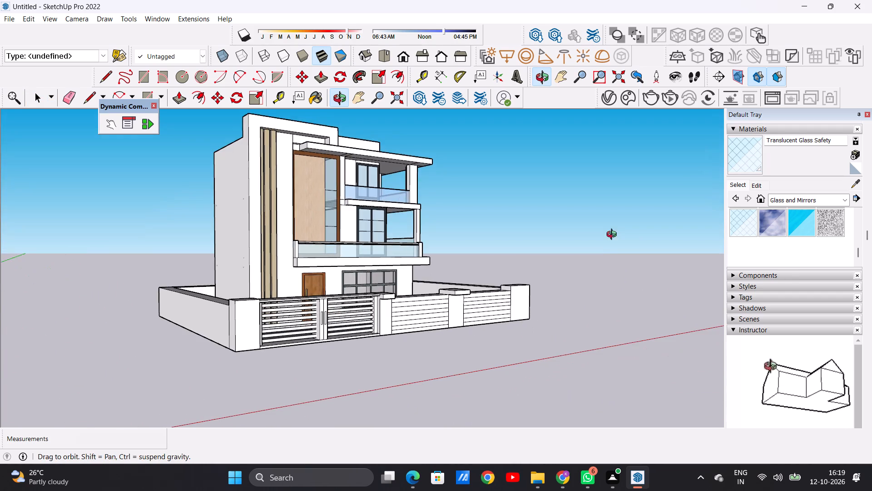
middle_drag(614, 235, 613, 235)
middle_drag(438, 251, 301, 284)
scroll(336, 281, down, 4)
middle_drag(462, 209, 513, 274)
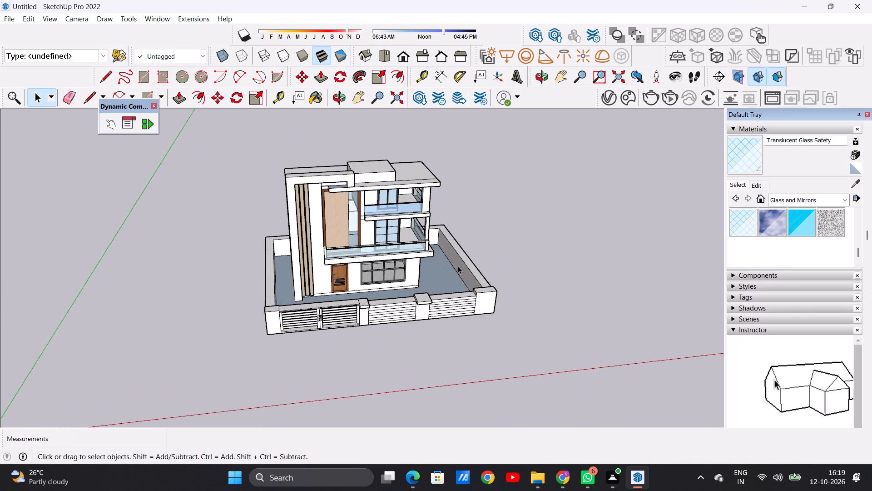
scroll(392, 233, up, 13)
middle_drag(440, 269, 458, 227)
scroll(486, 235, up, 4)
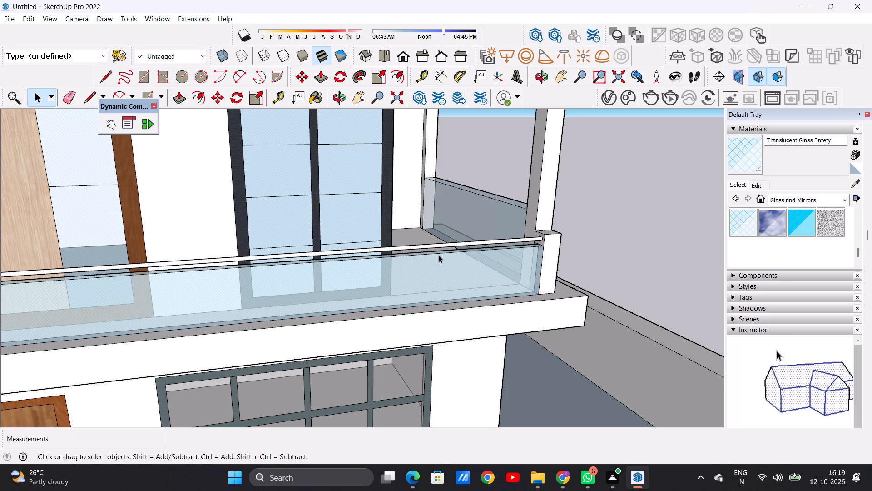
scroll(427, 259, down, 5)
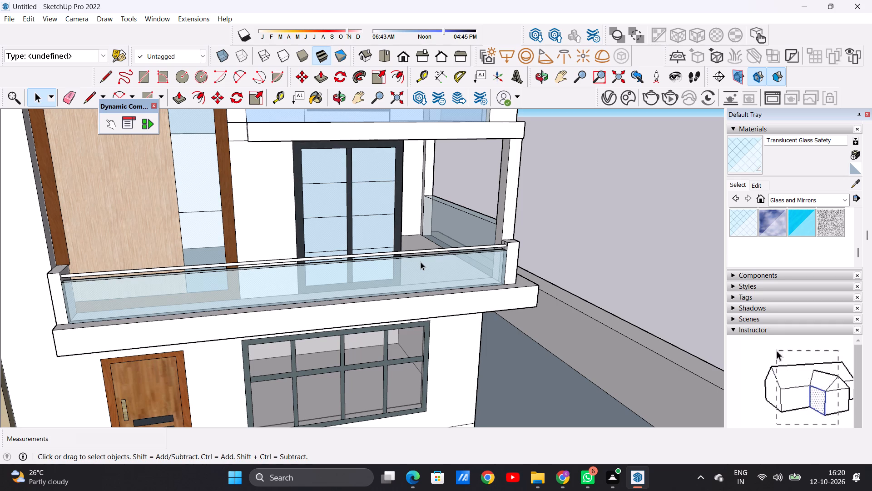
scroll(385, 269, down, 4)
scroll(315, 279, down, 2)
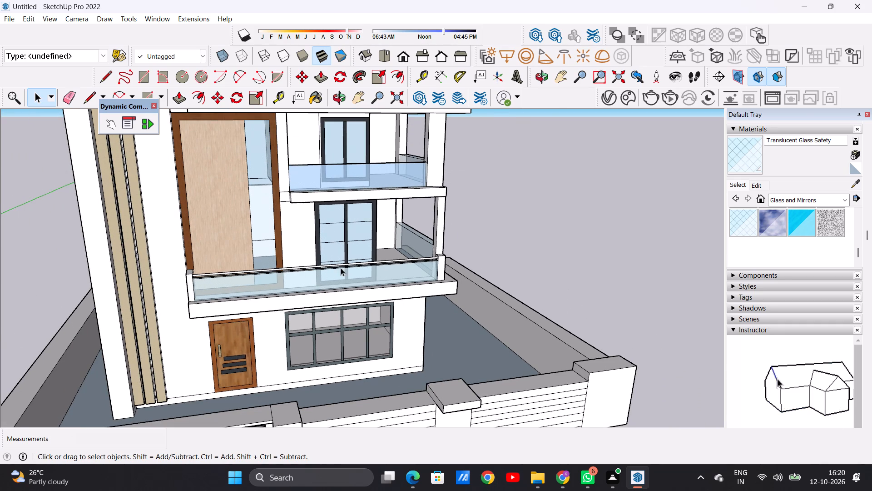
Paint the round handrail above the lower balcony's front glass railing with Formica Graystone from the Synthetic Surfaces materials.
scroll(420, 257, up, 6)
middle_drag(439, 256, 471, 250)
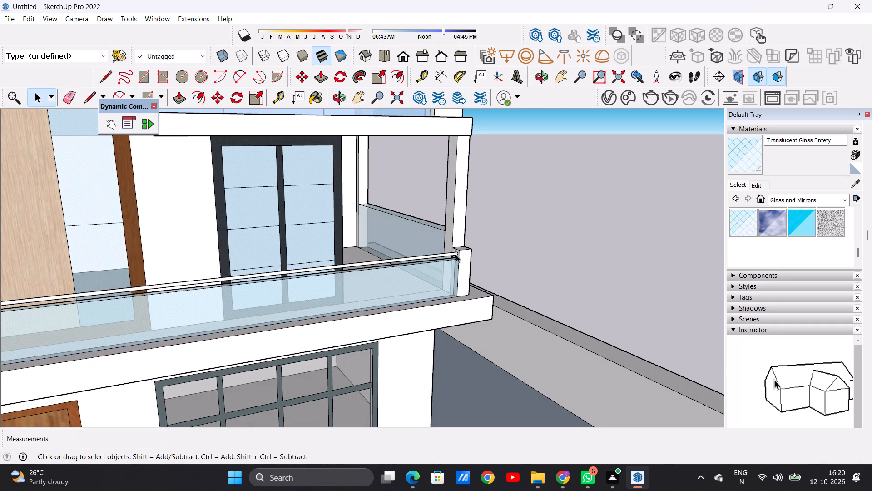
scroll(439, 257, up, 5)
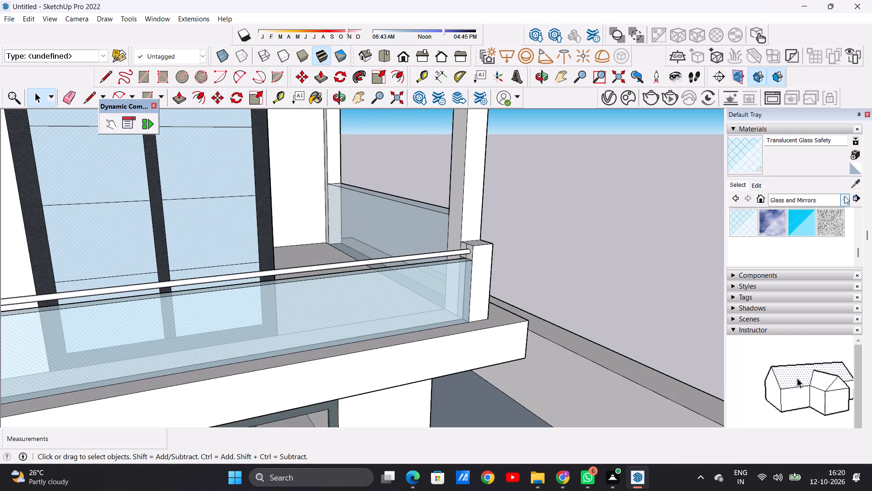
click(838, 199)
click(796, 314)
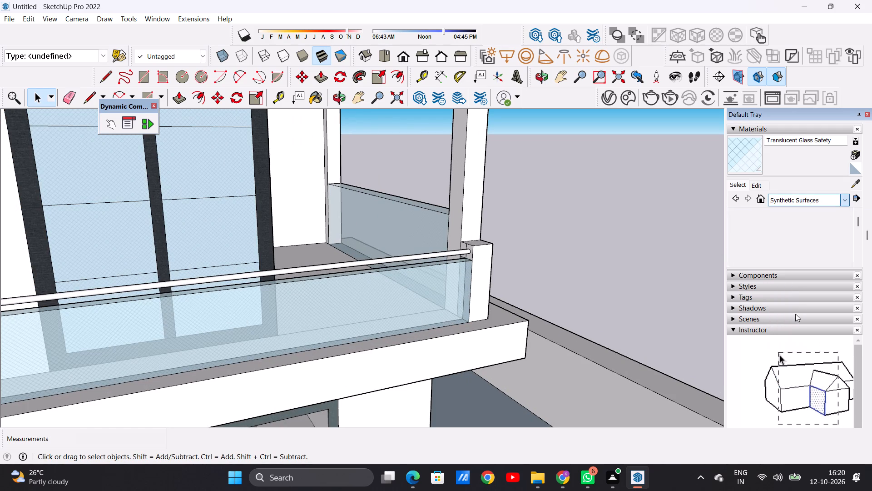
click(799, 224)
scroll(472, 252, up, 4)
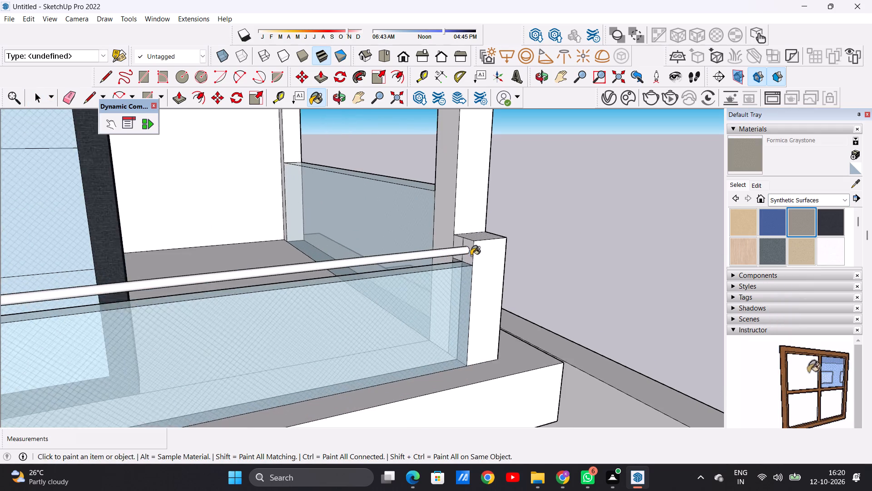
scroll(471, 256, up, 13)
click(447, 235)
scroll(441, 274, down, 3)
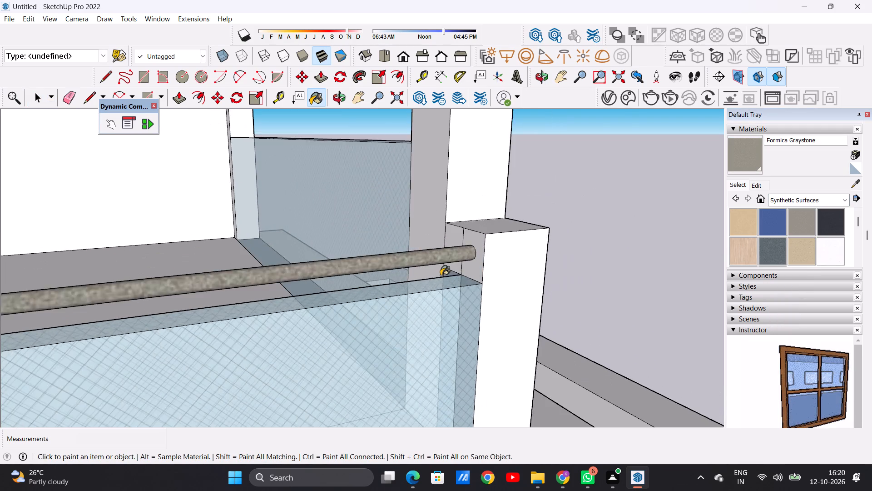
Examine the painted handrail and the villa's front elevation from afar and up close around the upper balcony slab.
scroll(441, 276, down, 13)
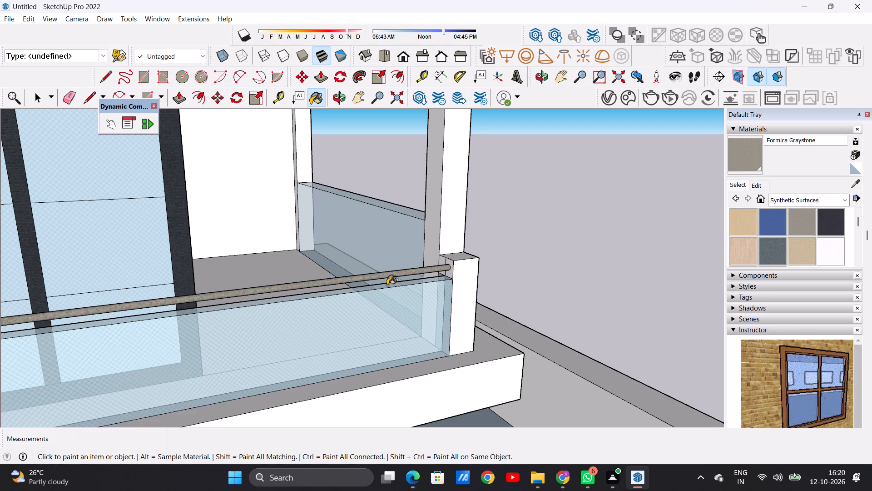
key(space)
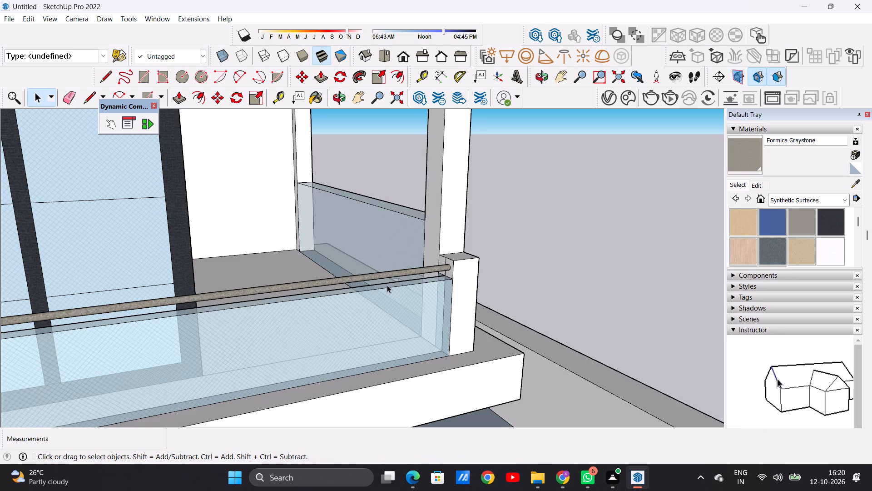
scroll(338, 276, down, 2)
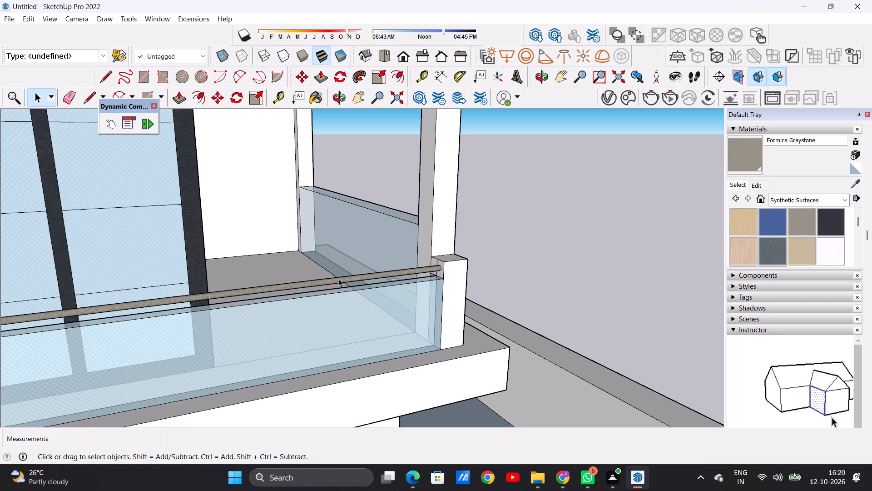
scroll(338, 279, down, 18)
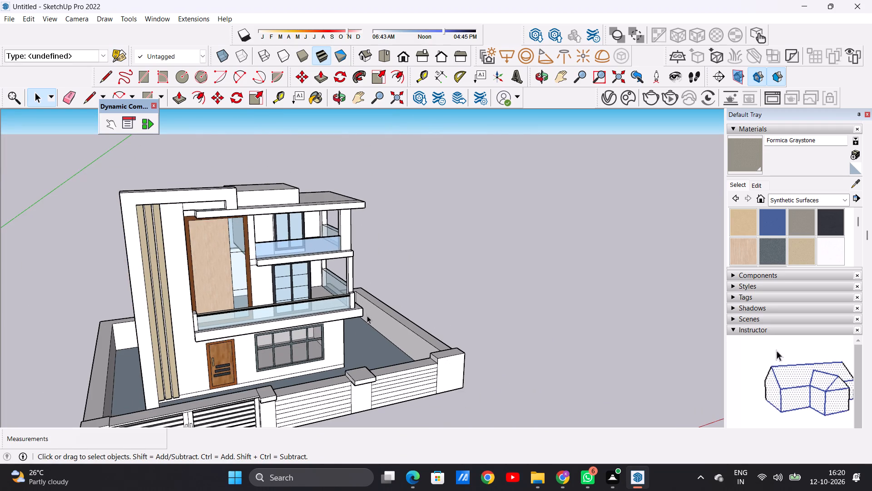
middle_drag(369, 317, 254, 292)
scroll(253, 255, up, 5)
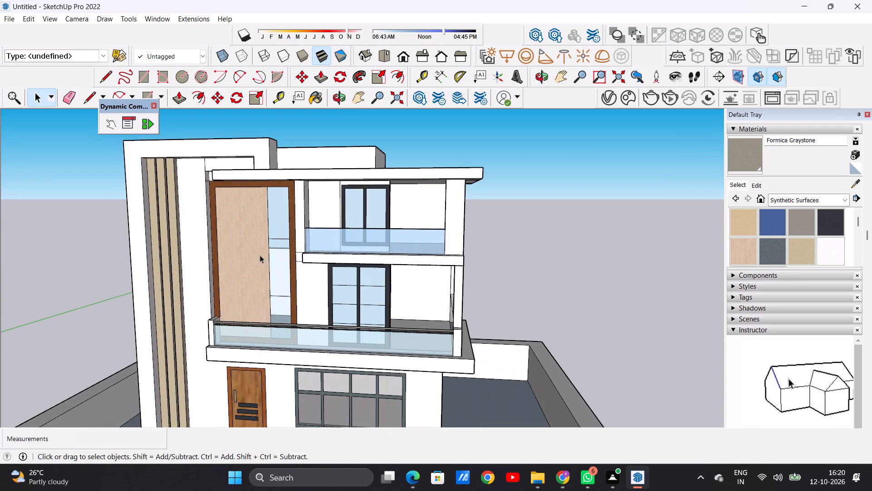
middle_drag(283, 259, 486, 281)
scroll(358, 278, up, 2)
scroll(357, 274, down, 1)
scroll(357, 274, up, 1)
scroll(357, 274, down, 1)
scroll(357, 274, up, 1)
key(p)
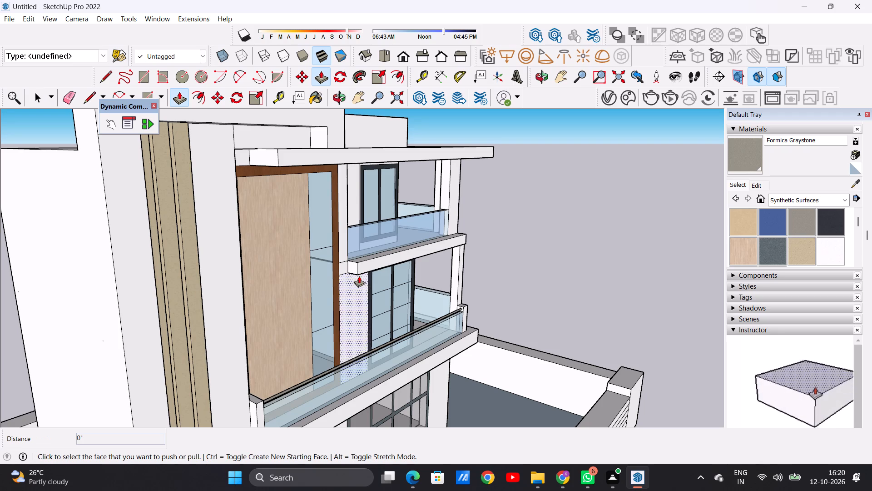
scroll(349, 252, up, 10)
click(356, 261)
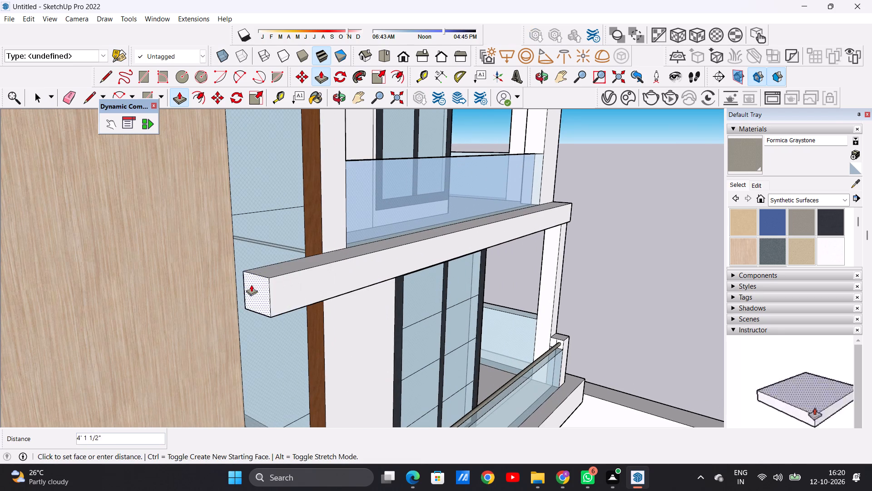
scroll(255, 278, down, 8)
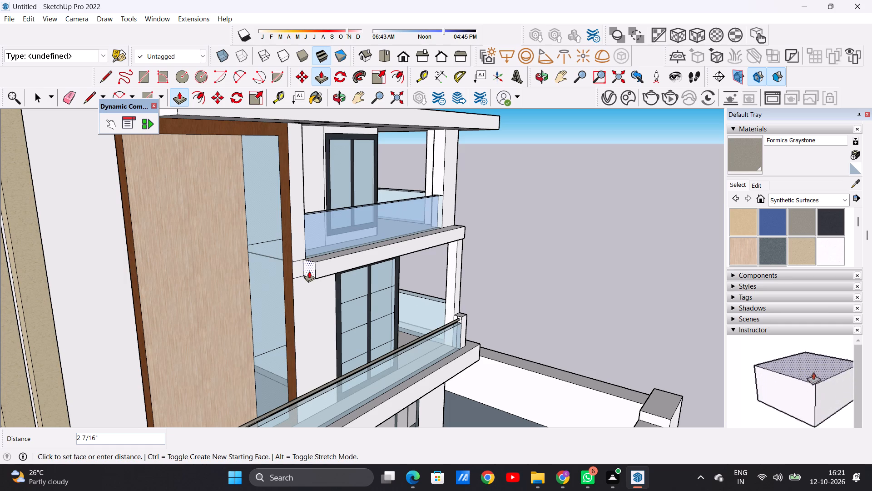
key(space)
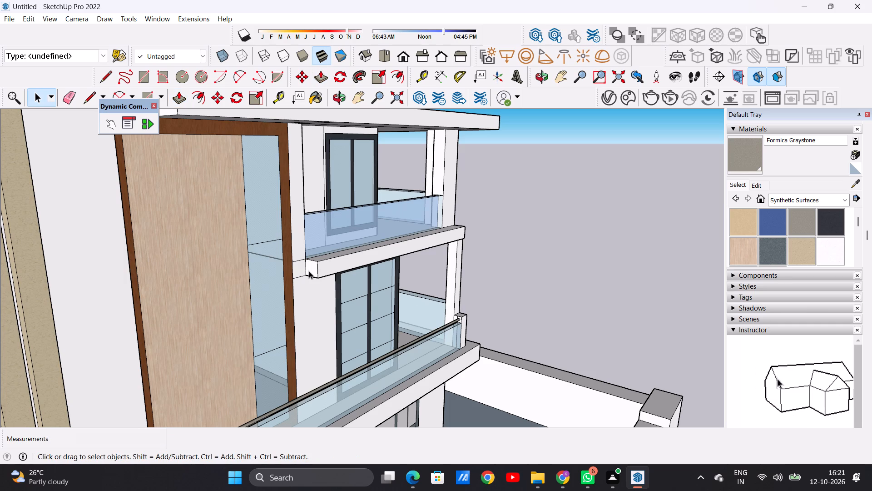
Examine the front elevation, both balconies and the tall frame around the vertical fins to judge where material is still missing.
scroll(221, 247, down, 12)
middle_drag(310, 250, 172, 219)
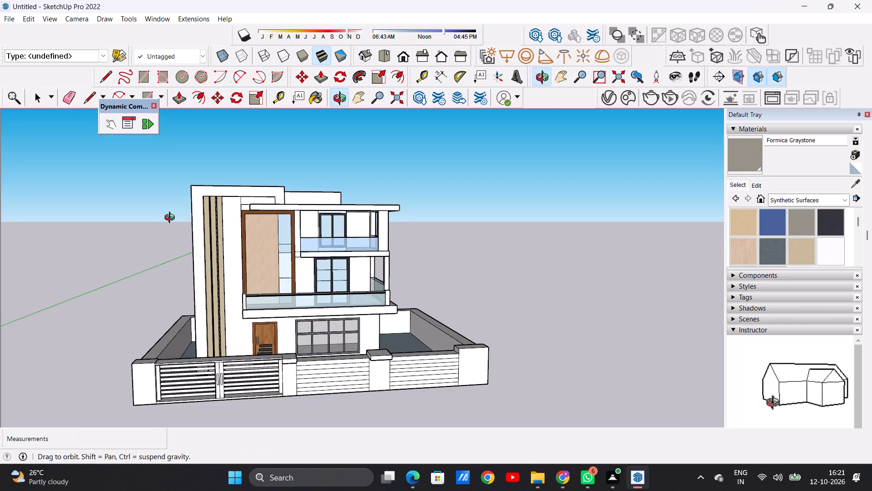
middle_drag(172, 219, 144, 218)
scroll(243, 236, down, 5)
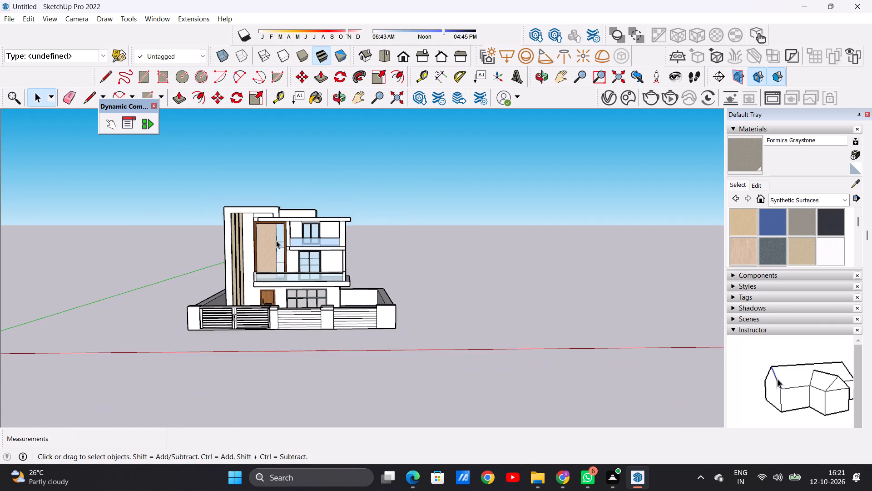
scroll(273, 253, up, 5)
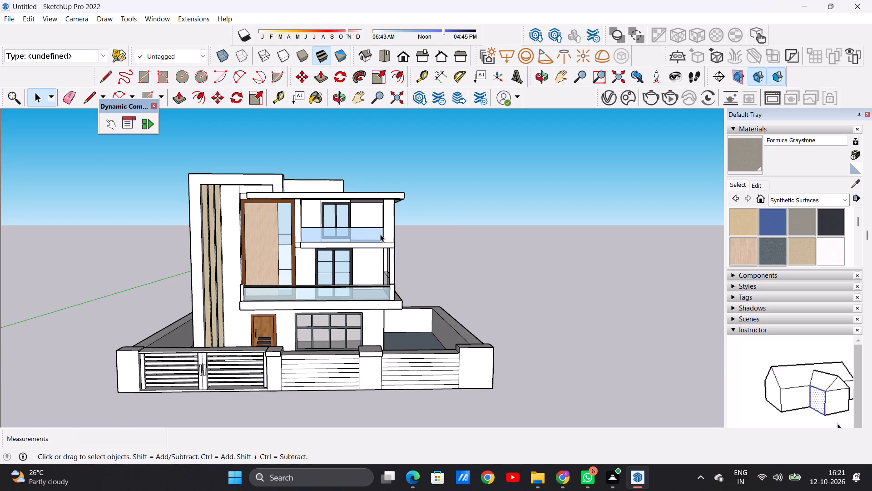
scroll(358, 245, up, 4)
scroll(355, 246, down, 1)
scroll(354, 246, up, 1)
scroll(351, 246, down, 1)
scroll(297, 236, up, 7)
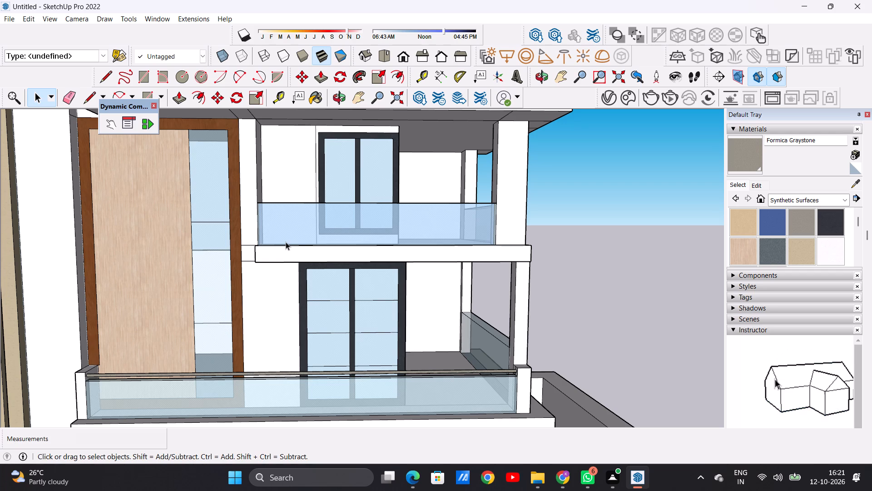
scroll(278, 249, down, 13)
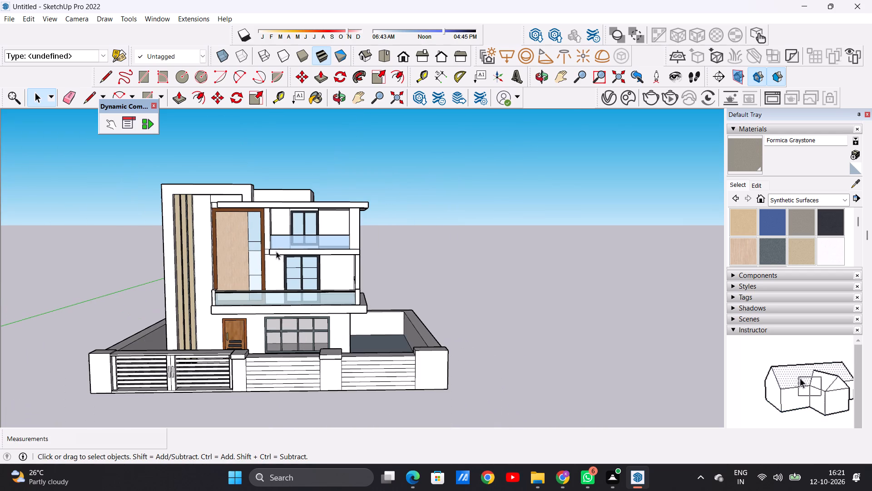
scroll(276, 251, down, 1)
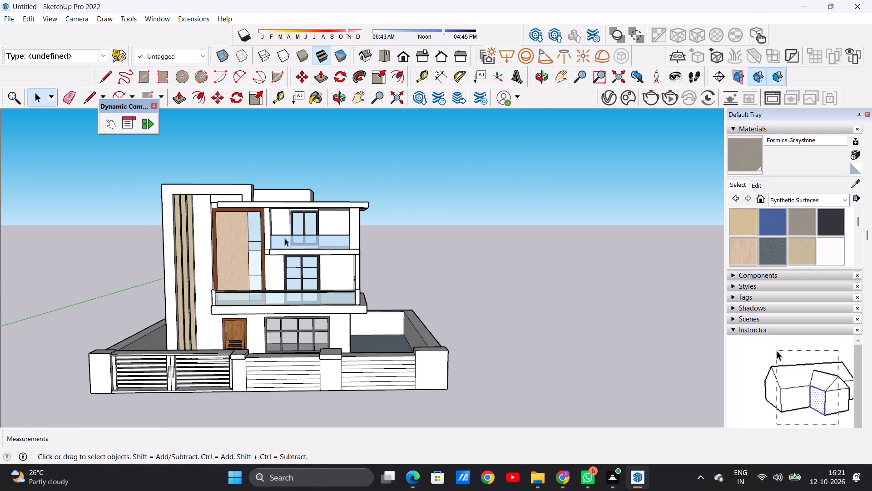
scroll(274, 195, down, 3)
middle_drag(267, 190, 213, 185)
scroll(210, 200, up, 13)
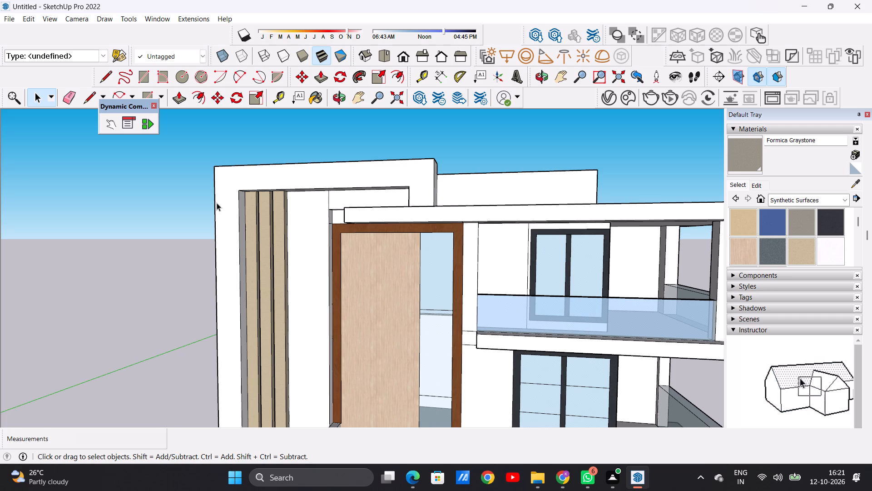
scroll(218, 209, down, 2)
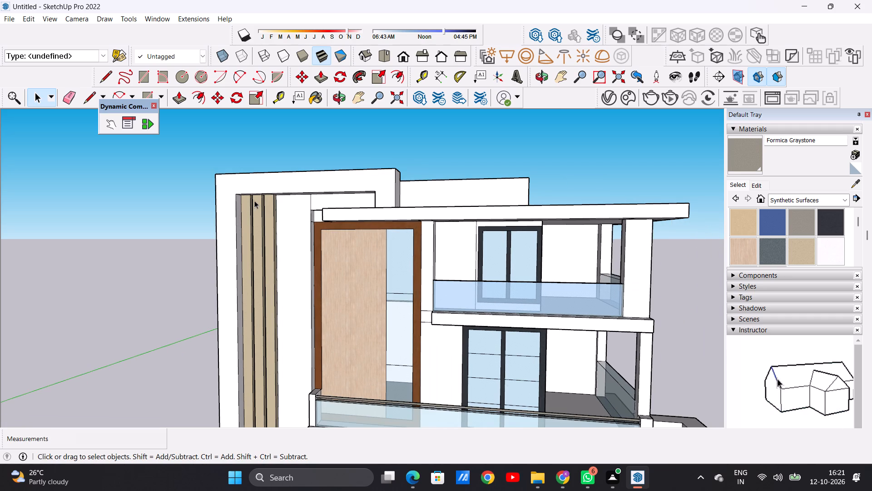
scroll(295, 218, down, 4)
middle_drag(294, 234, 319, 237)
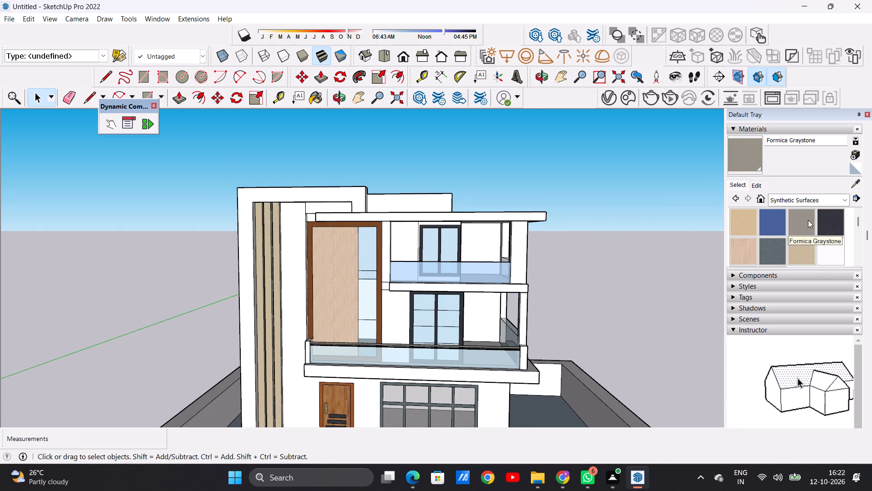
Paint the front face of the tall frame around the vertical fins with Formica Graystone and lighten the material's brightness.
click(791, 222)
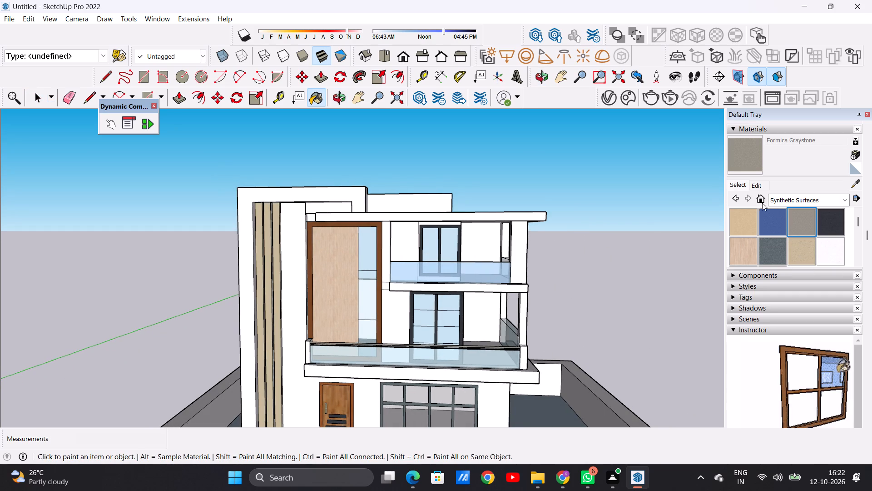
click(755, 183)
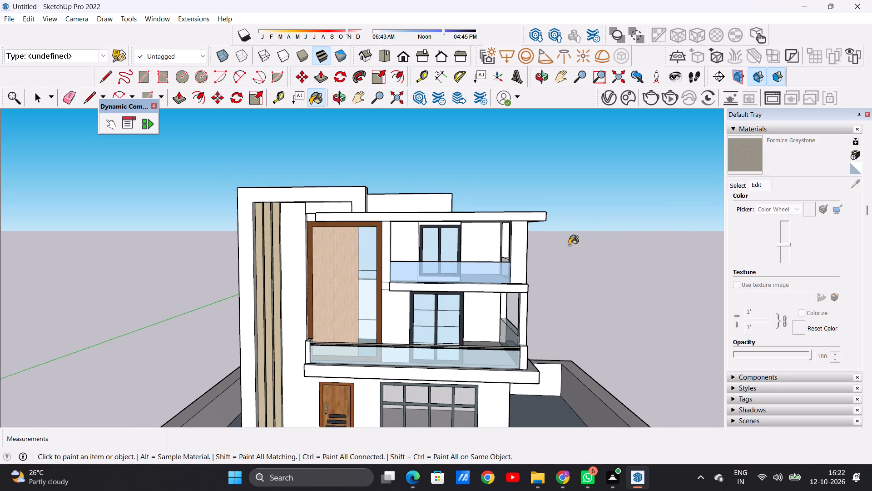
click(247, 256)
scroll(250, 261, up, 7)
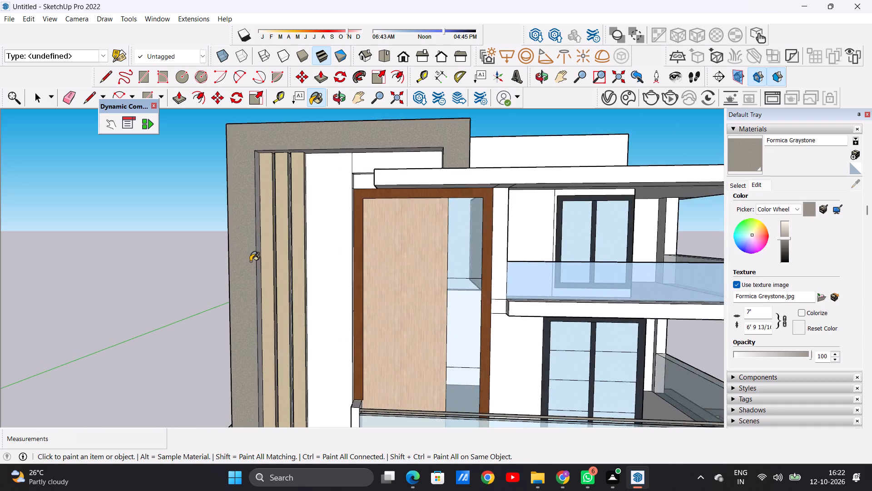
scroll(250, 261, up, 4)
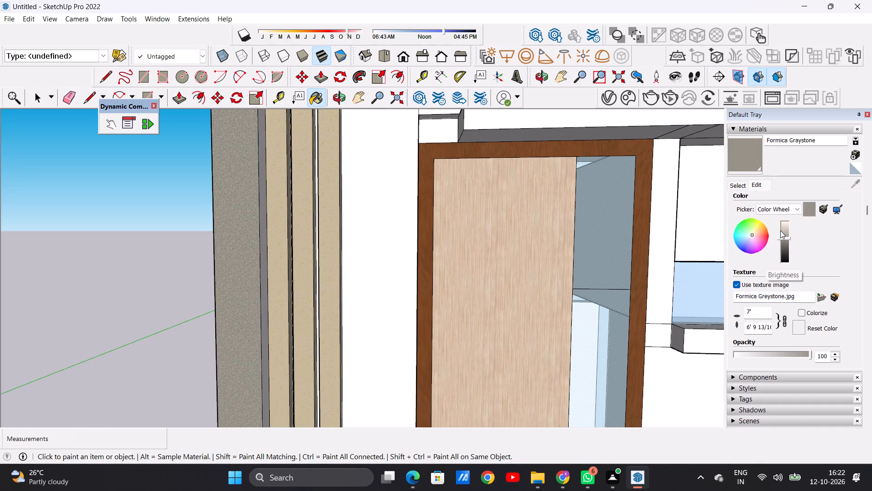
click(783, 230)
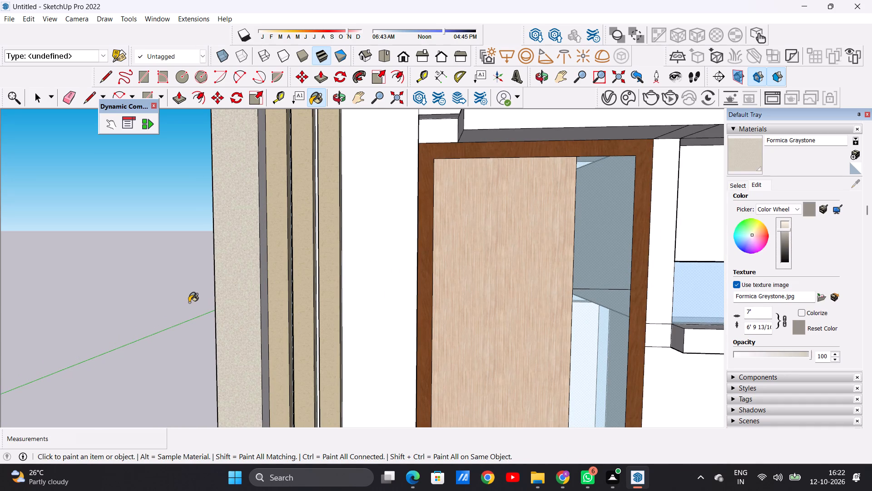
Paint the inner side face of the tall frame's leg, beside the vertical fins, with the lightened Formica Graystone.
scroll(205, 291, down, 10)
middle_drag(244, 266, 149, 275)
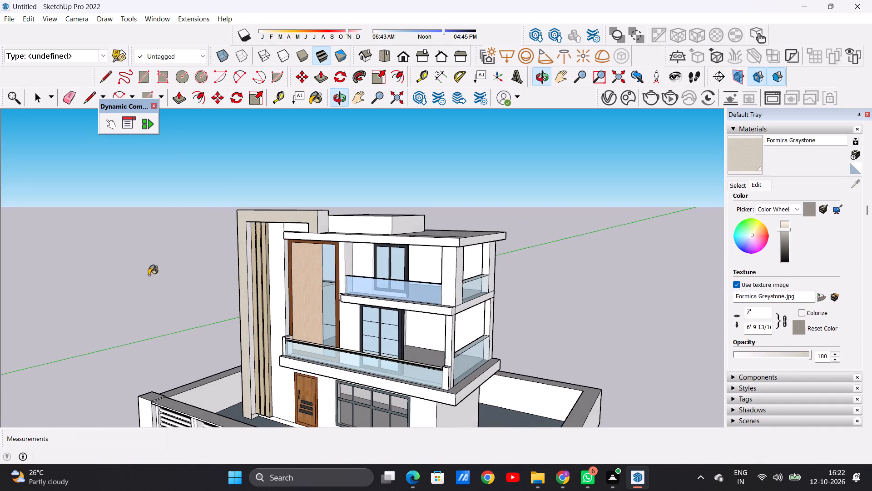
scroll(243, 275, up, 20)
scroll(255, 284, down, 1)
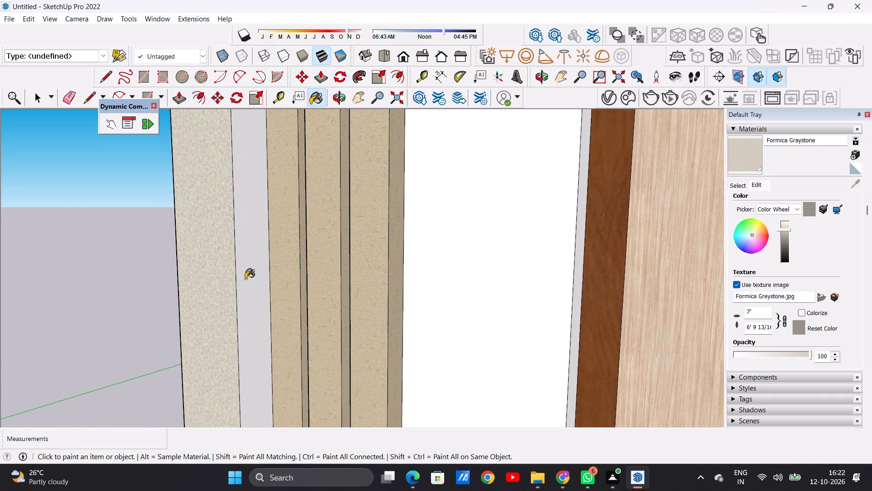
click(245, 278)
Paint the outer end face of the frame's top beam, above the roof slab, with the lightened Formica Graystone.
scroll(246, 302, down, 18)
scroll(246, 315, up, 1)
scroll(246, 315, down, 1)
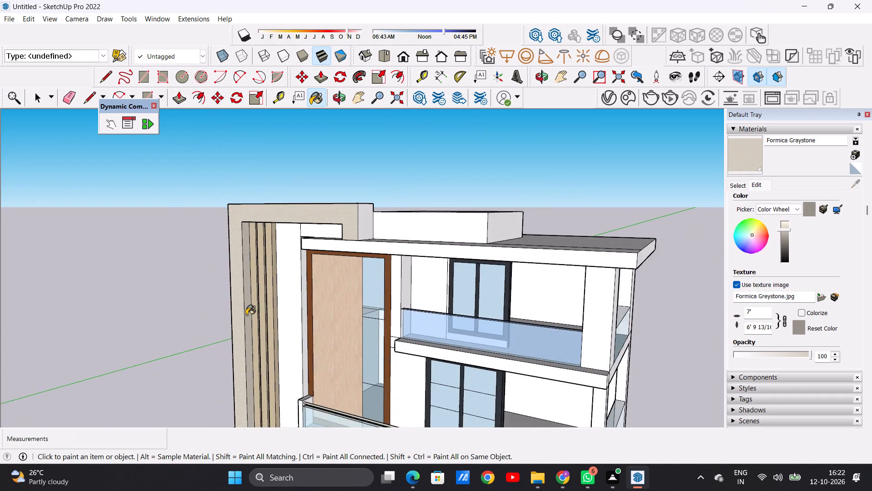
middle_drag(245, 315, 236, 305)
scroll(360, 225, up, 1)
scroll(360, 225, down, 1)
scroll(360, 225, up, 10)
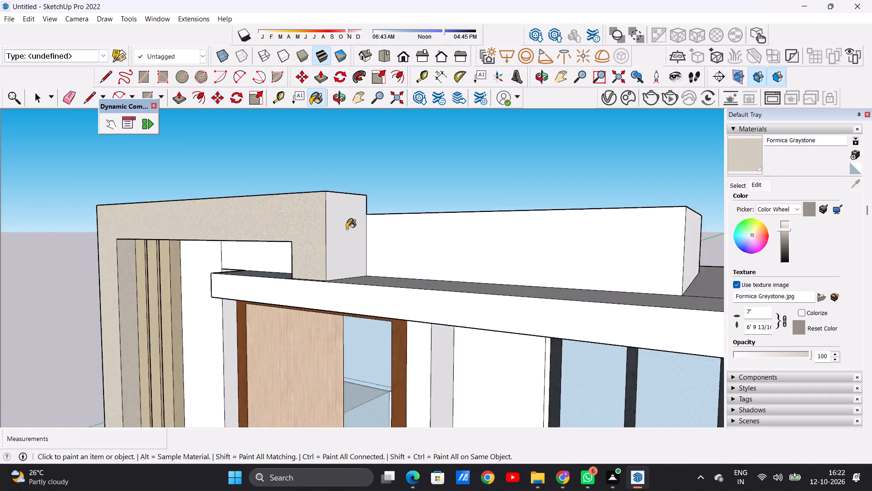
scroll(347, 229, up, 2)
click(336, 235)
Paint the underside of the frame's top beam above the vertical fins with the lightened Formica Graystone.
scroll(323, 264, down, 10)
middle_drag(215, 286, 275, 217)
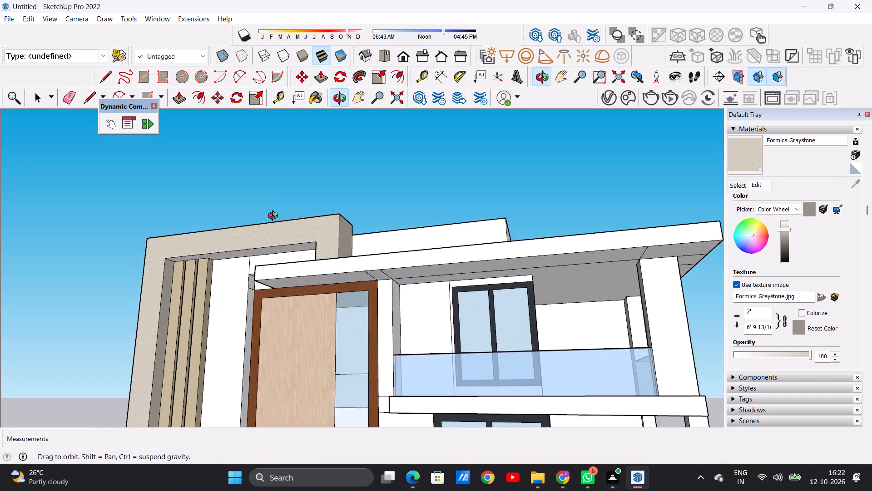
middle_drag(275, 217, 282, 181)
scroll(227, 251, up, 14)
click(226, 252)
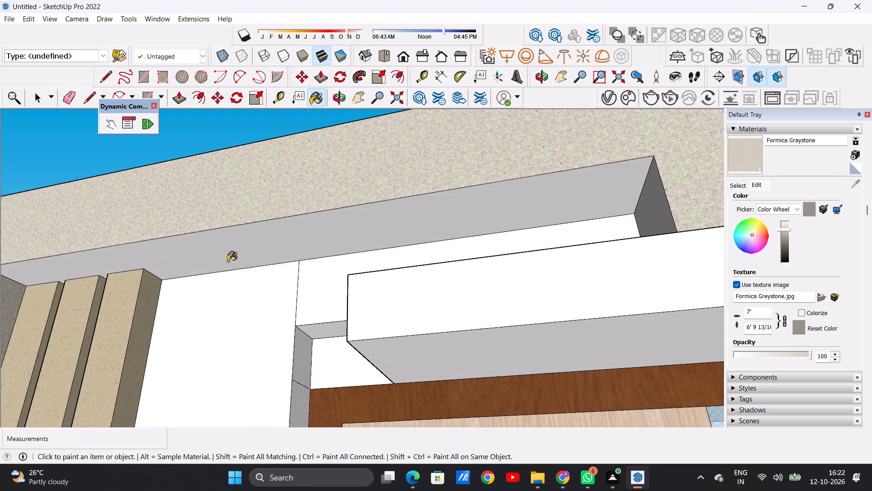
Paint the inner side face of the frame's short return above the roof slab with the lightened Formica Graystone.
scroll(228, 265, down, 18)
middle_drag(214, 269, 458, 371)
scroll(360, 281, up, 3)
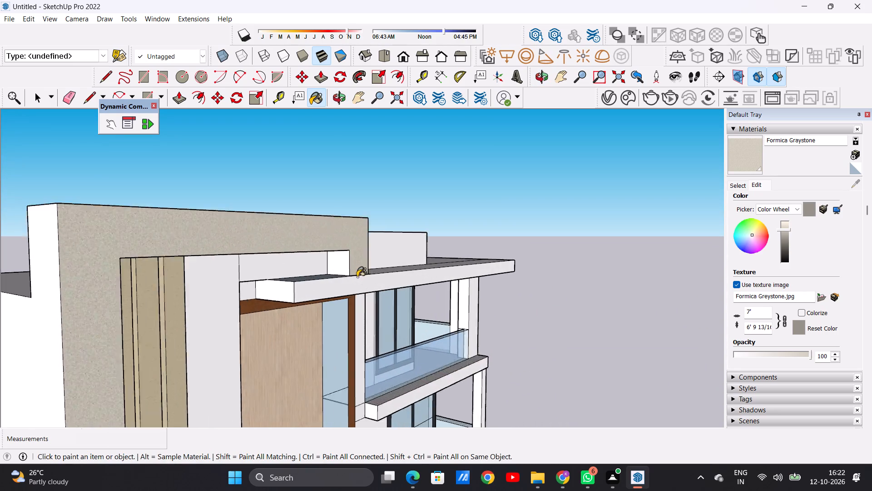
scroll(357, 277, up, 13)
click(333, 251)
Paint the lower stretch of the frame leg's inner side face, beside the vertical fins, with the lightened Formica Graystone.
scroll(211, 286, down, 6)
scroll(210, 291, up, 1)
scroll(210, 291, down, 12)
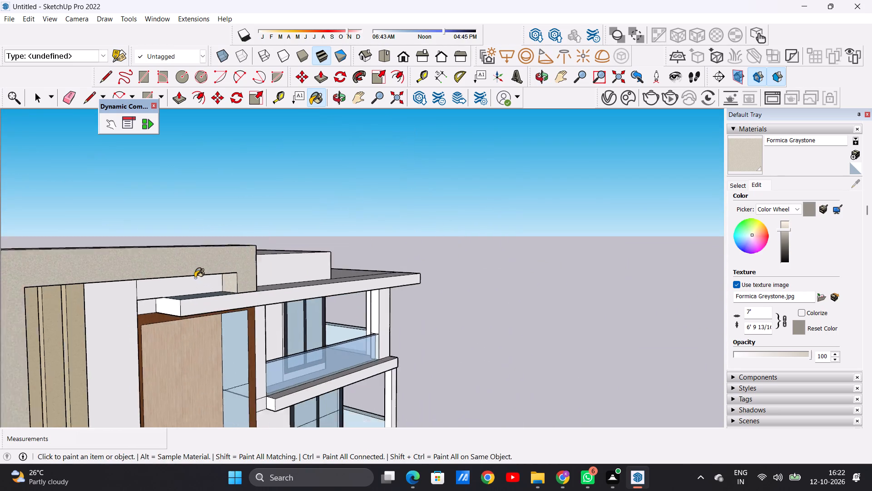
scroll(195, 278, down, 1)
middle_drag(233, 292, 127, 290)
scroll(129, 291, down, 5)
scroll(130, 291, up, 1)
scroll(130, 291, down, 5)
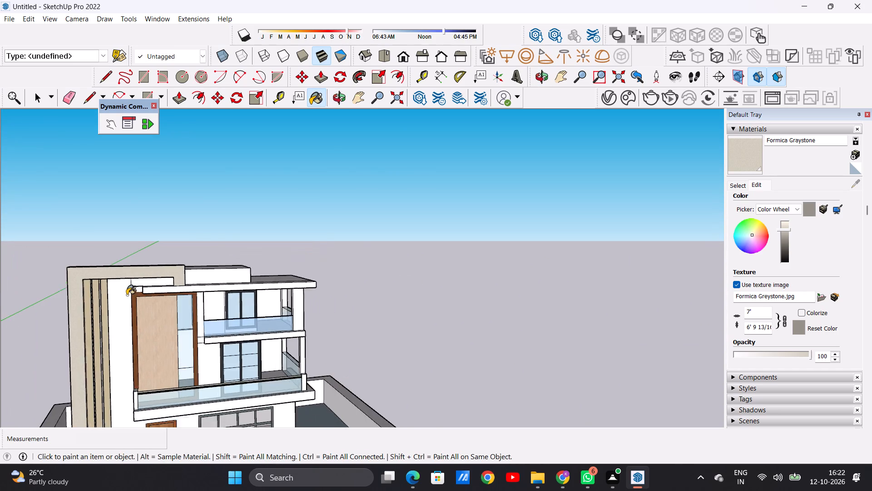
scroll(127, 295, down, 5)
middle_drag(161, 332, 67, 326)
scroll(163, 339, up, 8)
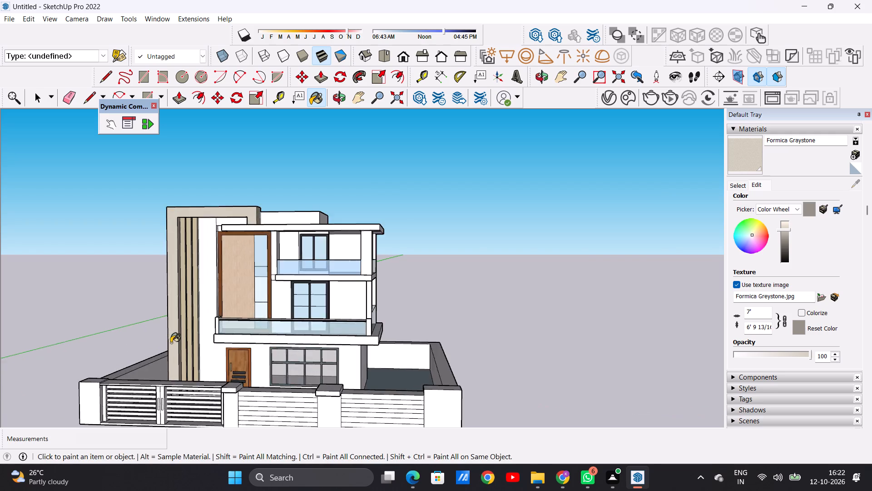
scroll(171, 343, up, 9)
scroll(173, 343, down, 1)
scroll(173, 343, up, 5)
middle_drag(198, 344, 86, 349)
scroll(216, 319, up, 12)
click(184, 325)
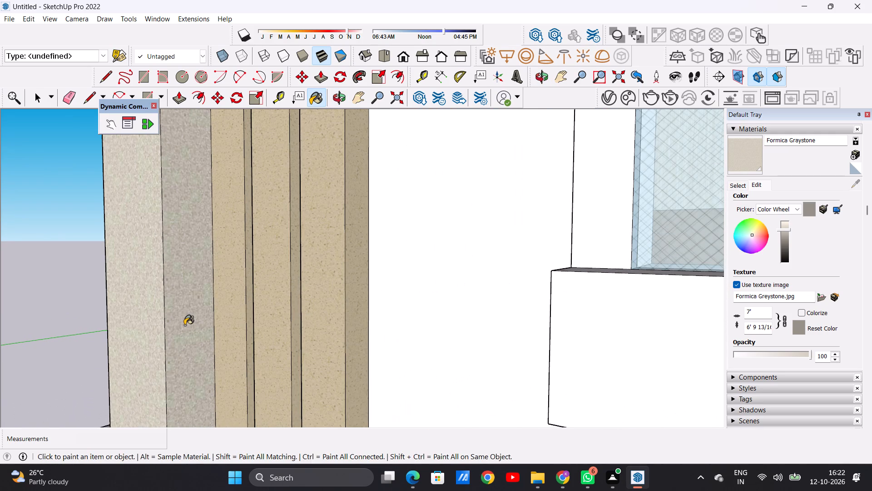
scroll(184, 325, down, 10)
scroll(194, 315, down, 18)
middle_drag(162, 300, 372, 301)
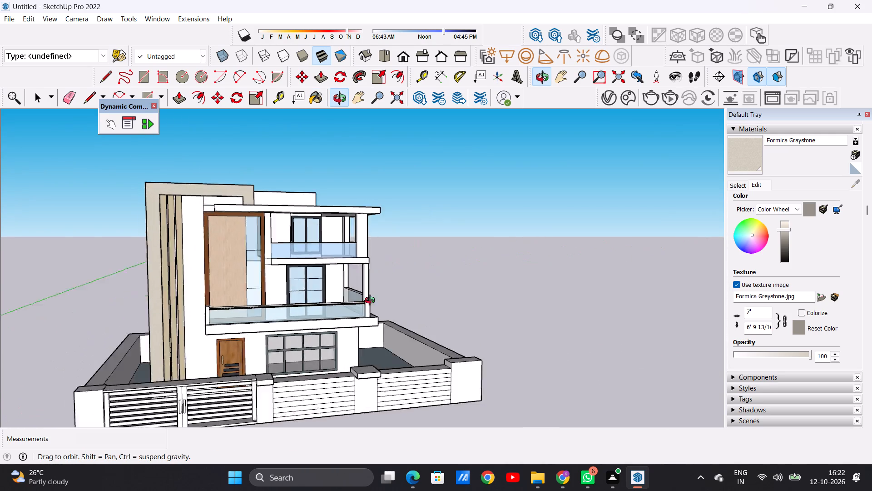
Paint the upper face of the frame's top beam with the lightened Formica Graystone.
middle_drag(372, 301, 475, 312)
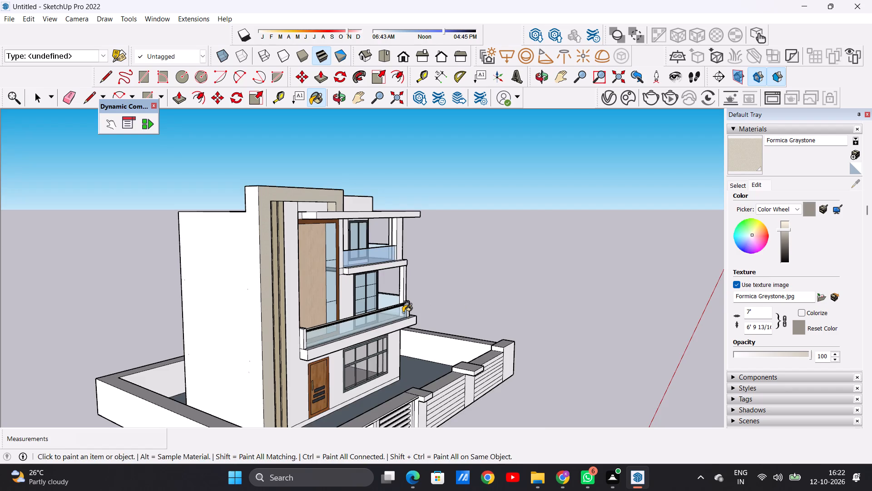
middle_drag(403, 312, 252, 418)
scroll(216, 210, up, 6)
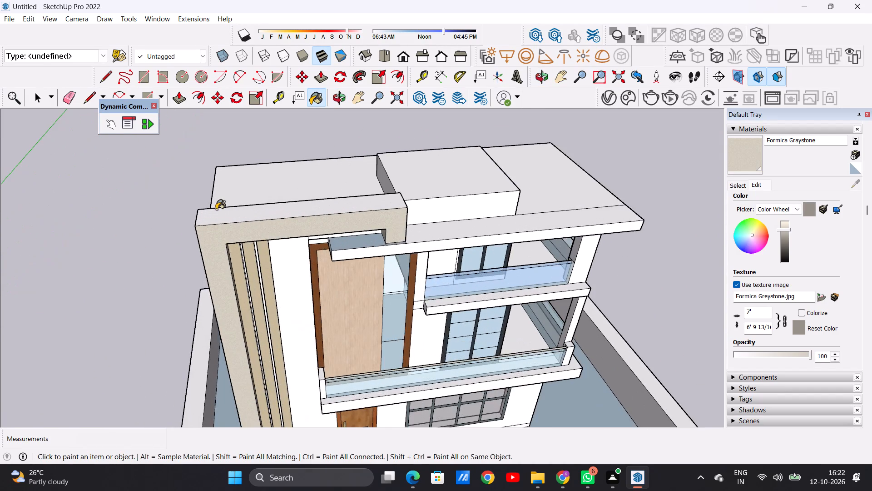
scroll(216, 210, up, 1)
scroll(216, 210, down, 1)
scroll(216, 210, up, 1)
scroll(216, 213, down, 1)
scroll(216, 215, up, 10)
click(212, 218)
Erase the three stray vertical edges dividing the rear face of the frame's top beam above the roof slab.
scroll(278, 243, down, 9)
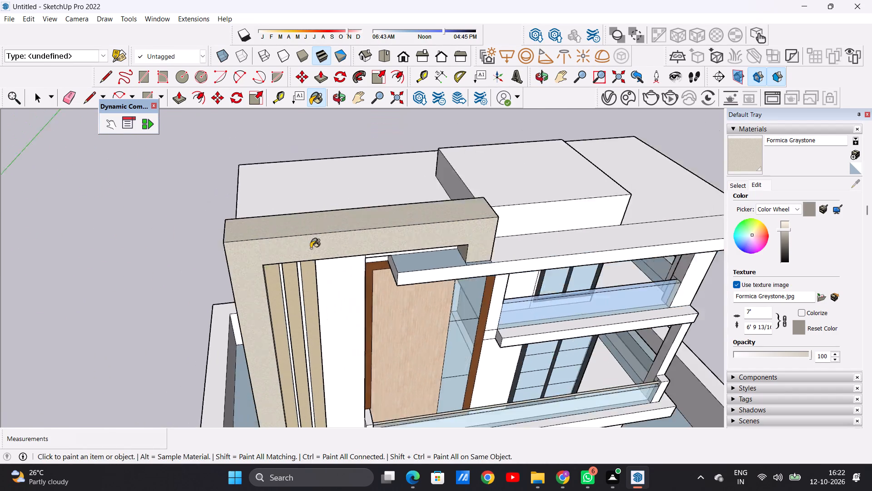
scroll(311, 248, down, 2)
middle_drag(583, 250, 135, 222)
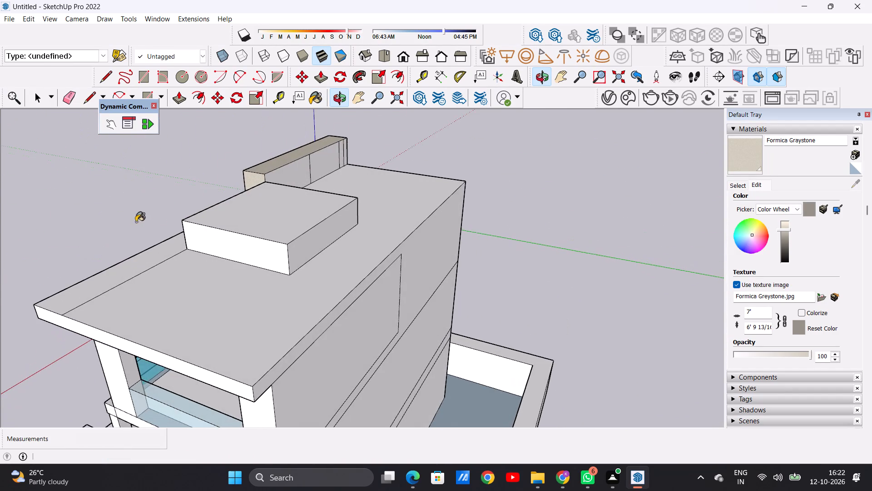
scroll(282, 178, up, 7)
middle_drag(397, 201, 224, 215)
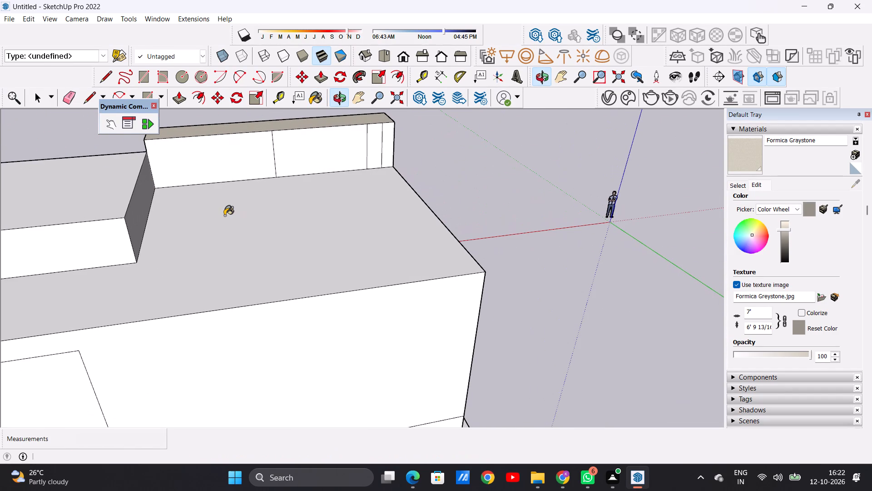
key(space)
text(E)
scroll(309, 142, up, 6)
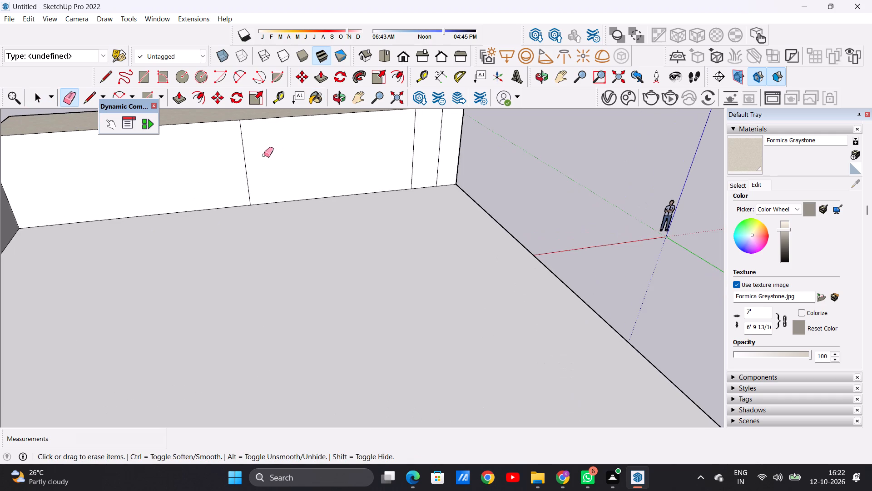
drag(236, 164, 256, 164)
drag(444, 141, 401, 151)
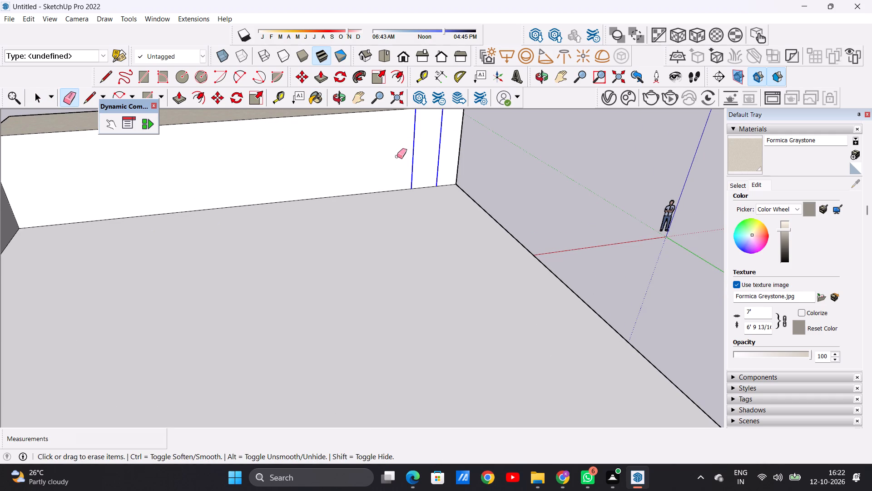
Paint the rear face of the frame's top beam above the roof slab with the lightened Formica Graystone.
click(743, 155)
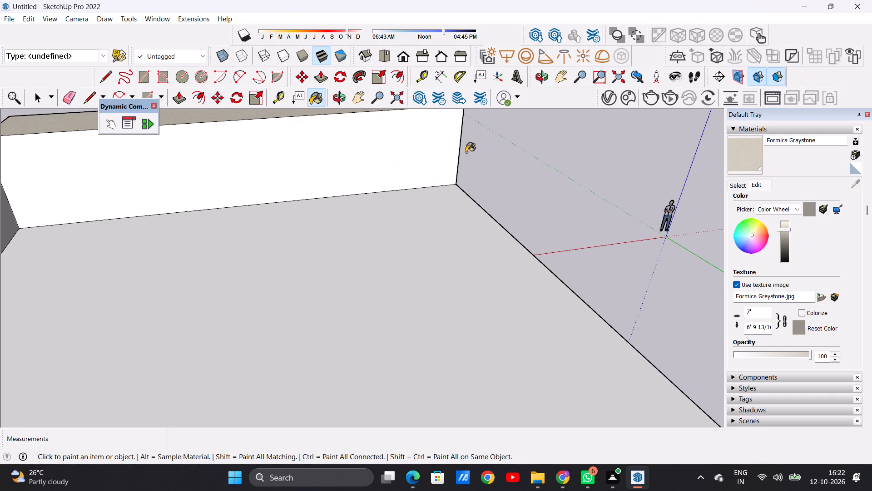
click(324, 152)
Examine the painted frame, balconies and ground-floor front wall of the villa from several angles.
scroll(332, 193, down, 11)
middle_drag(235, 195, 396, 166)
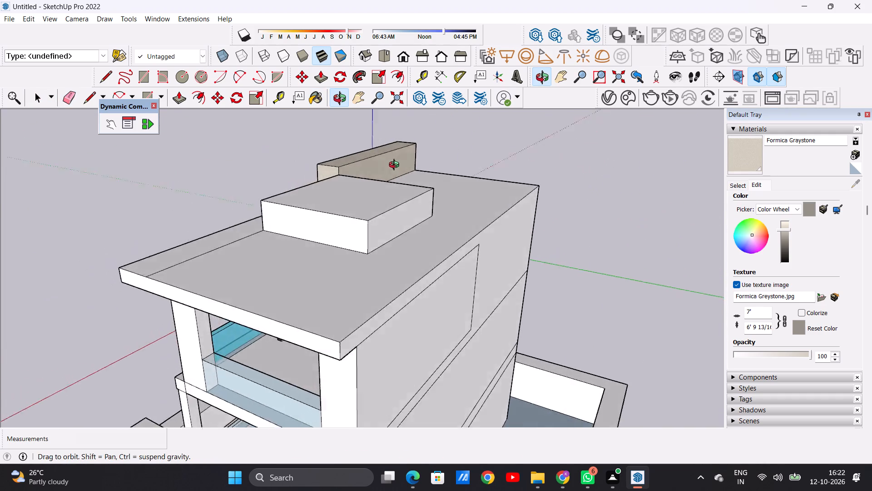
middle_drag(396, 166, 441, 166)
middle_drag(265, 188, 542, 171)
middle_drag(302, 203, 585, 181)
middle_drag(417, 222, 259, 208)
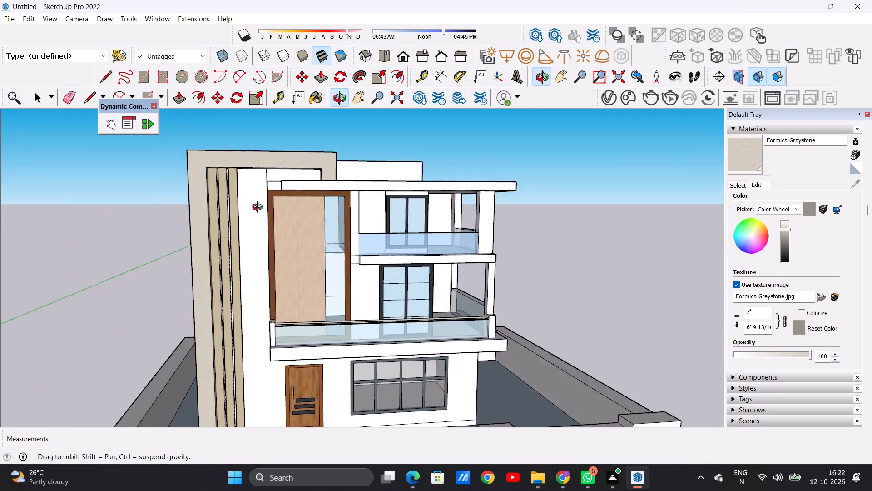
middle_drag(259, 208, 243, 206)
scroll(258, 217, down, 8)
middle_drag(362, 261, 378, 258)
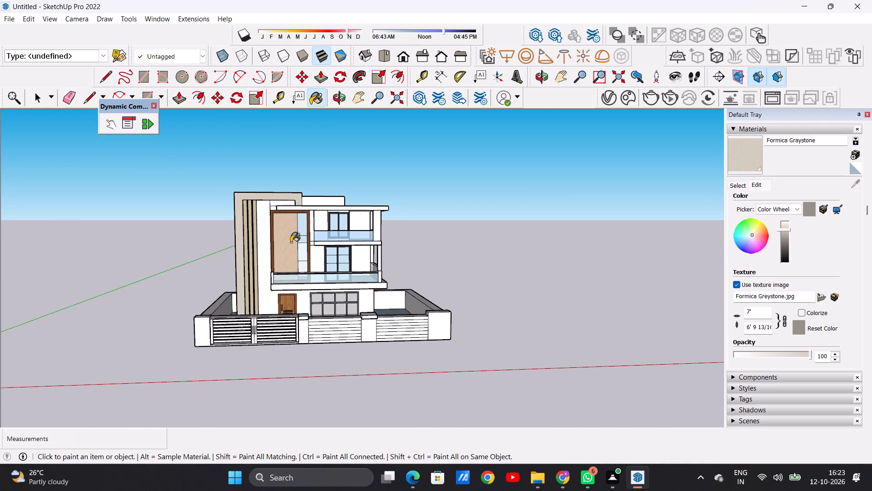
middle_drag(311, 256, 290, 251)
scroll(285, 245, up, 15)
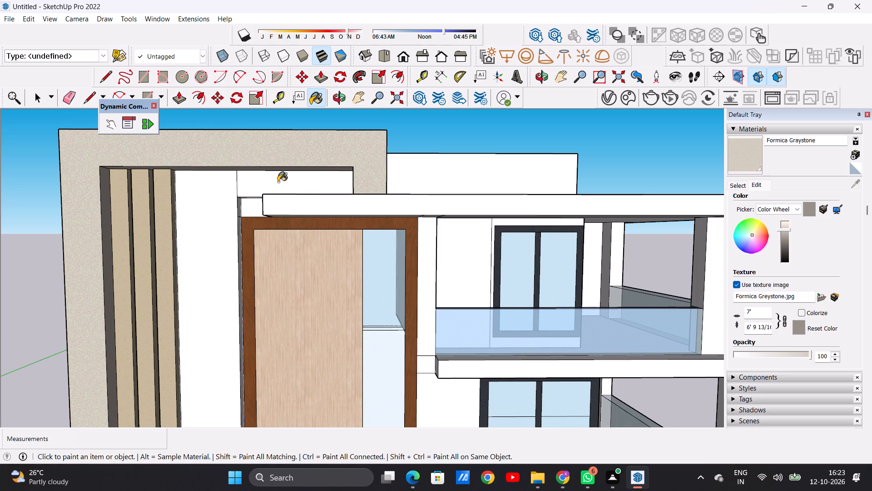
key(space)
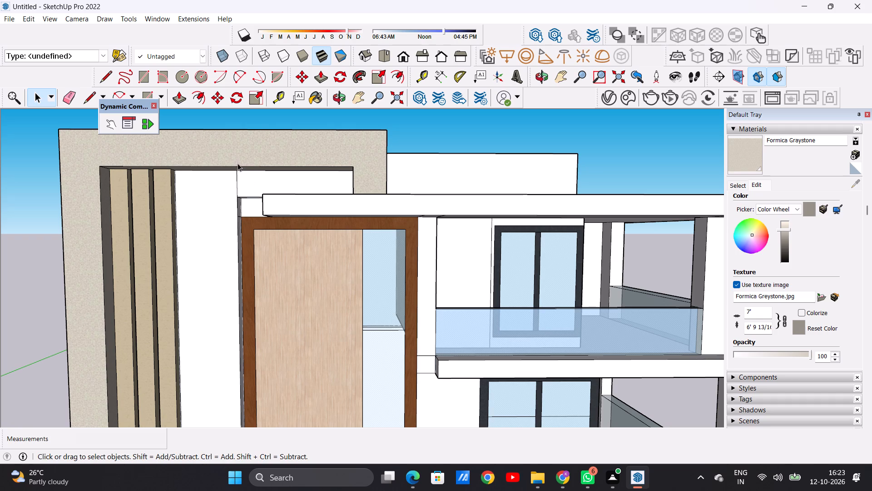
scroll(220, 225, down, 10)
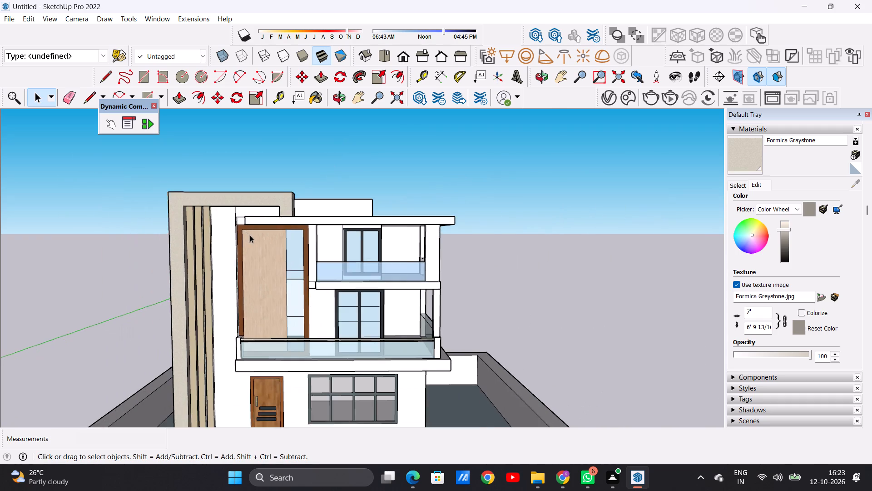
scroll(250, 235, down, 4)
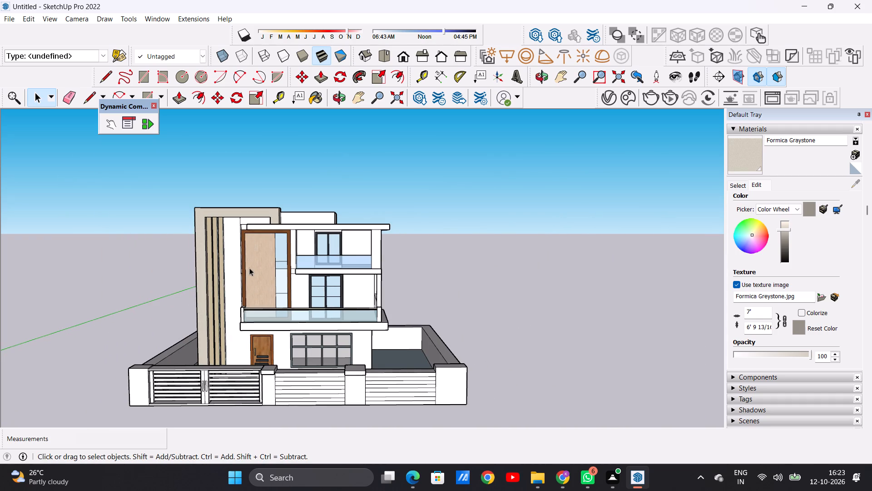
middle_drag(239, 317, 241, 299)
scroll(241, 368, up, 8)
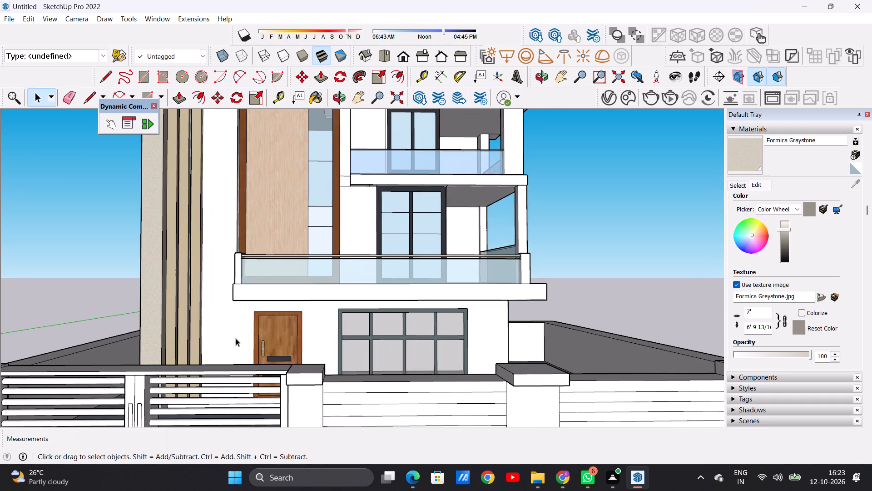
middle_drag(236, 338, 305, 345)
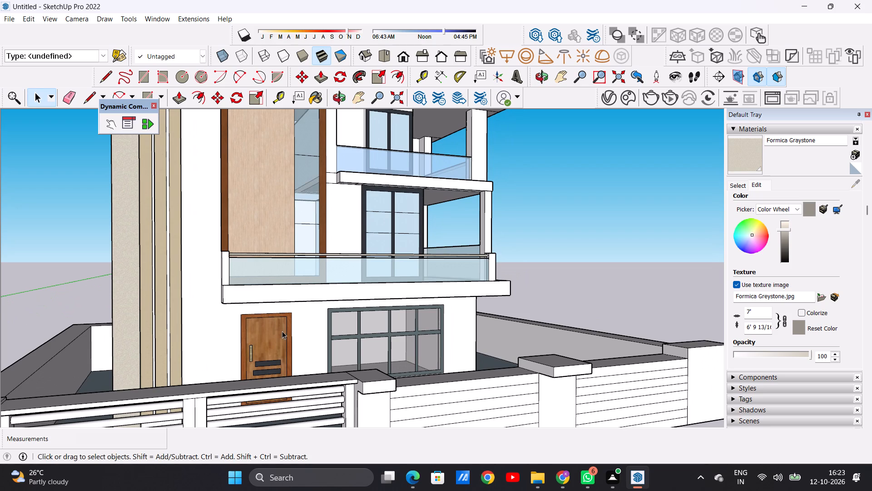
scroll(270, 323, down, 3)
scroll(233, 316, down, 6)
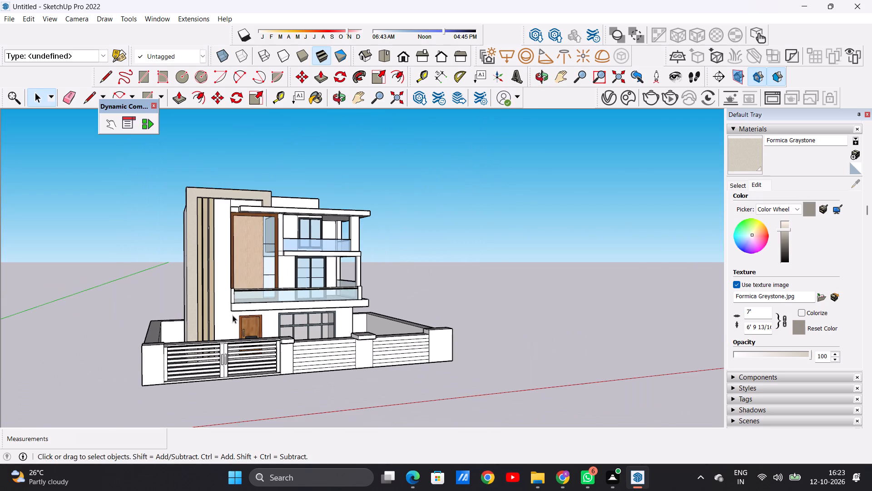
scroll(270, 311, up, 5)
middle_drag(375, 315, 198, 351)
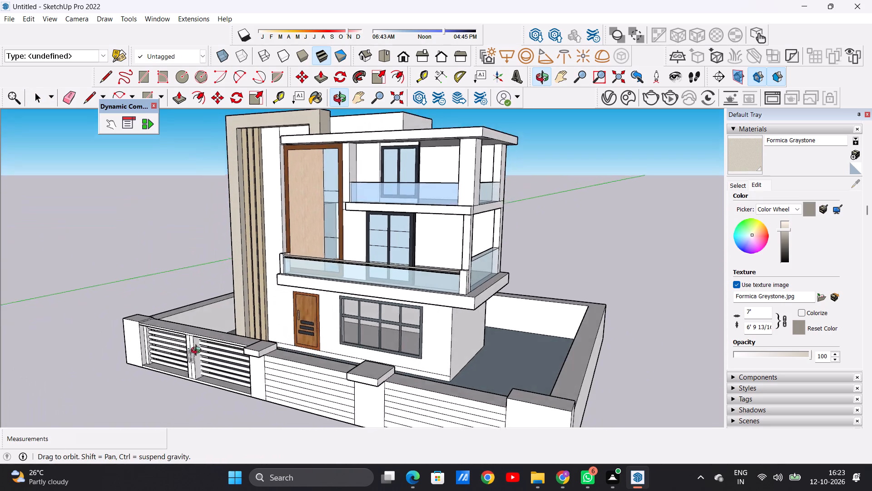
middle_drag(198, 351, 198, 363)
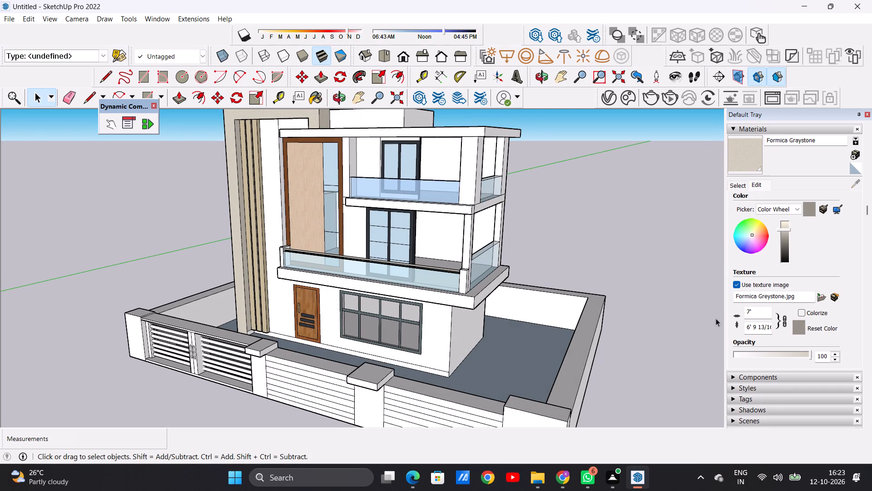
Switch the materials library to the Tile collection.
click(734, 186)
click(846, 200)
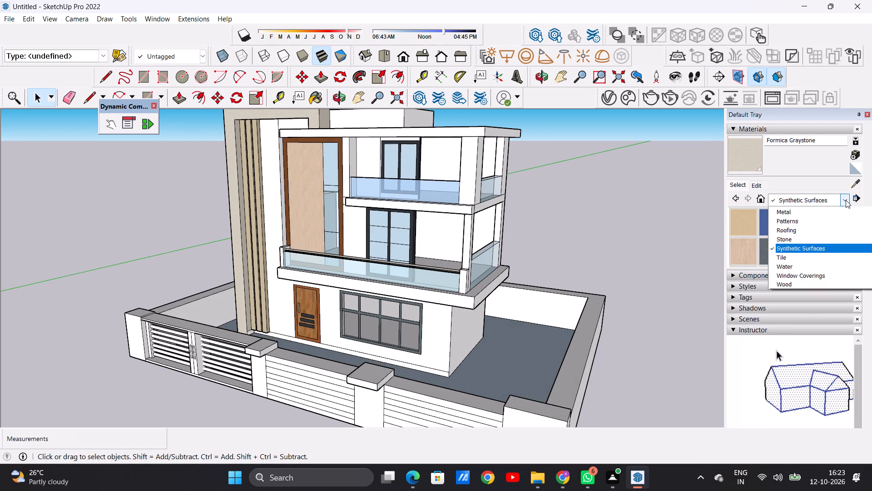
click(788, 323)
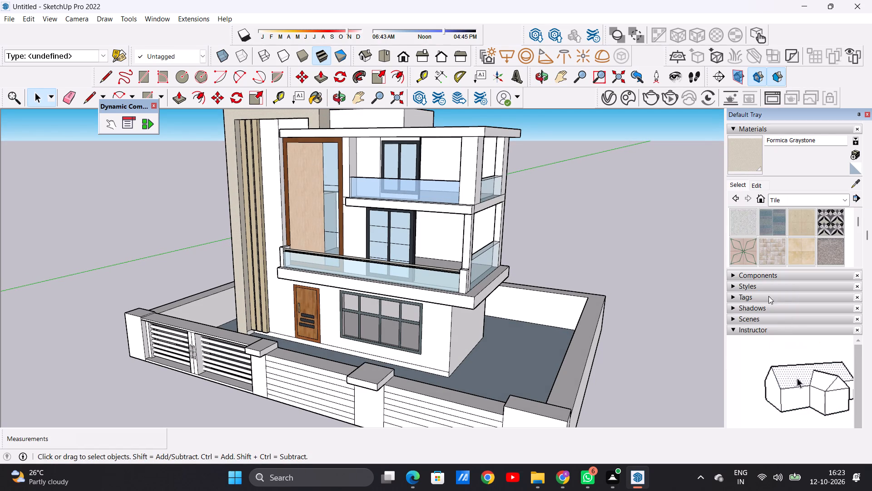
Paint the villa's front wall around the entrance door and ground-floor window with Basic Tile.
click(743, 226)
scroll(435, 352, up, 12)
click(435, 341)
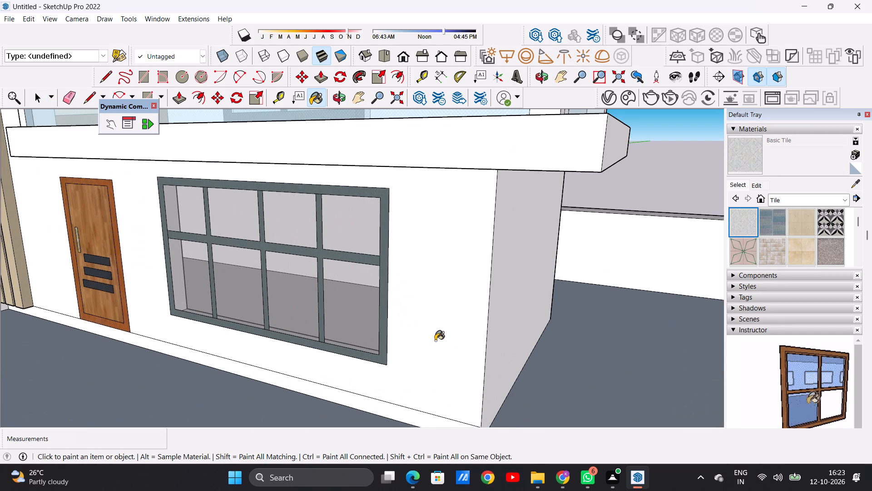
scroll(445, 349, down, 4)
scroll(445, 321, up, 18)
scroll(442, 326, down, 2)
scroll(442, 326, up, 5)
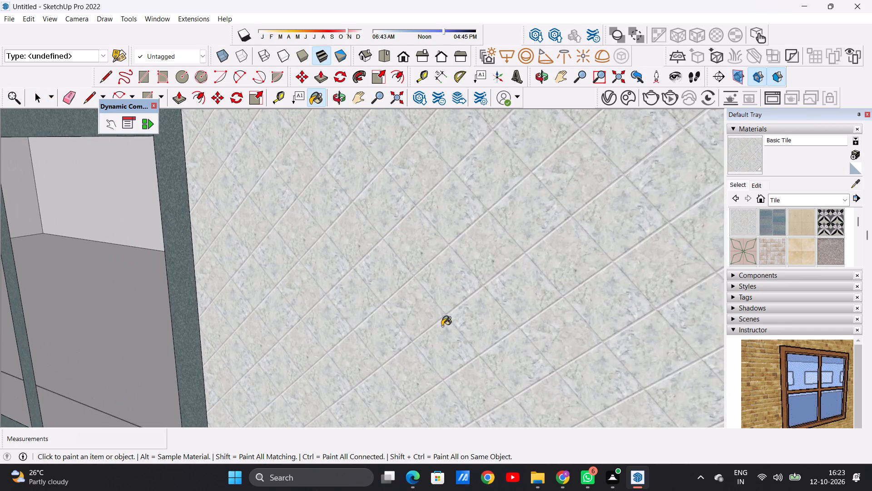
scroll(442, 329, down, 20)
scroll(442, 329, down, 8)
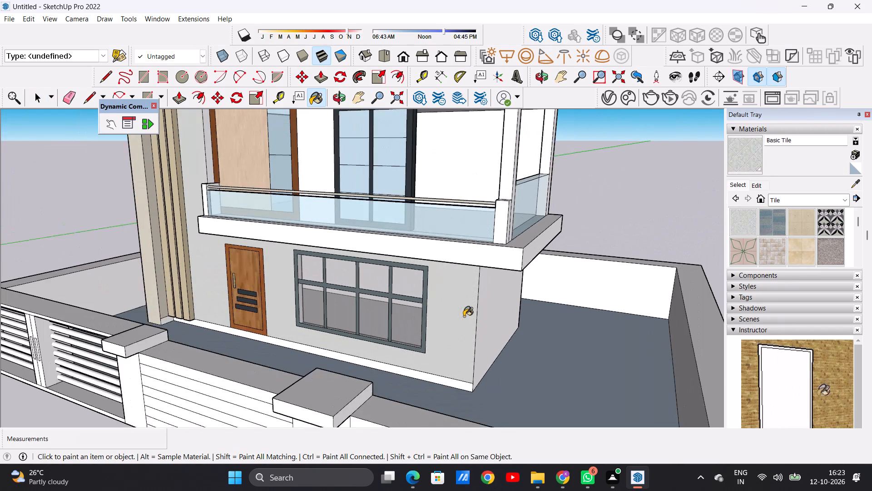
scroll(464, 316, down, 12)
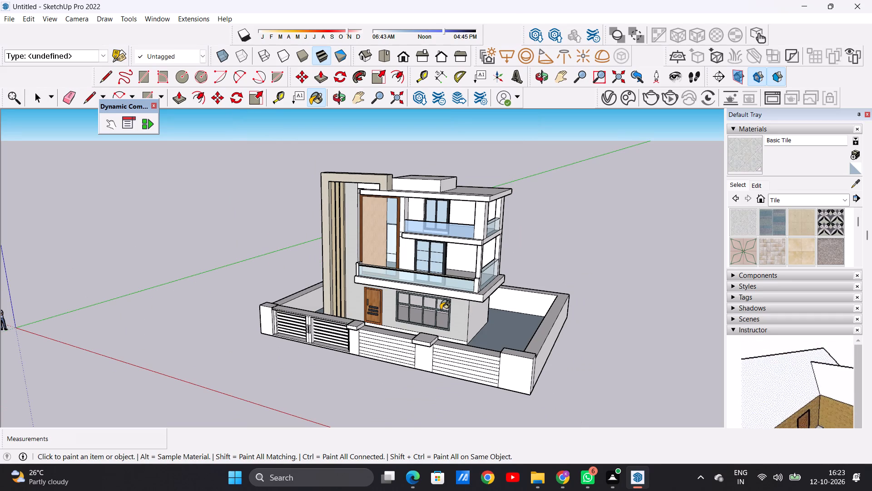
Paint the villa's front wall around the entrance door and ground-floor window with Field Square Tile.
middle_drag(401, 279, 477, 263)
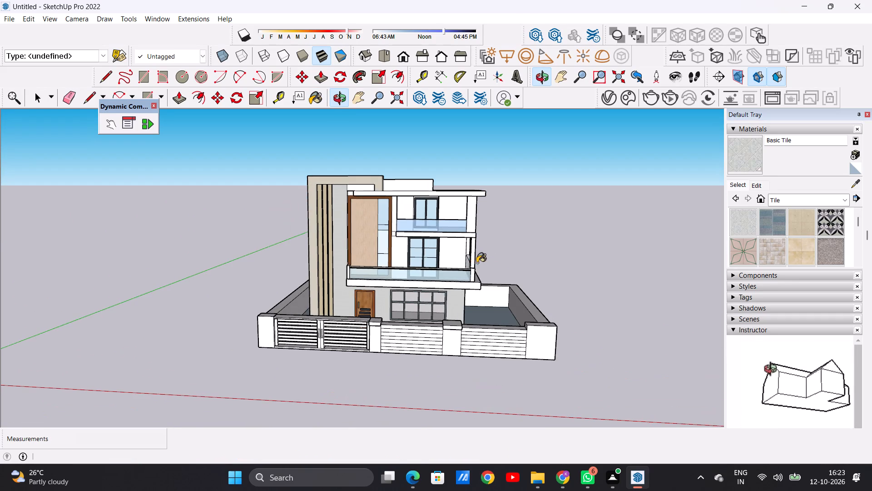
scroll(469, 307, up, 1)
scroll(469, 308, down, 1)
scroll(467, 308, up, 10)
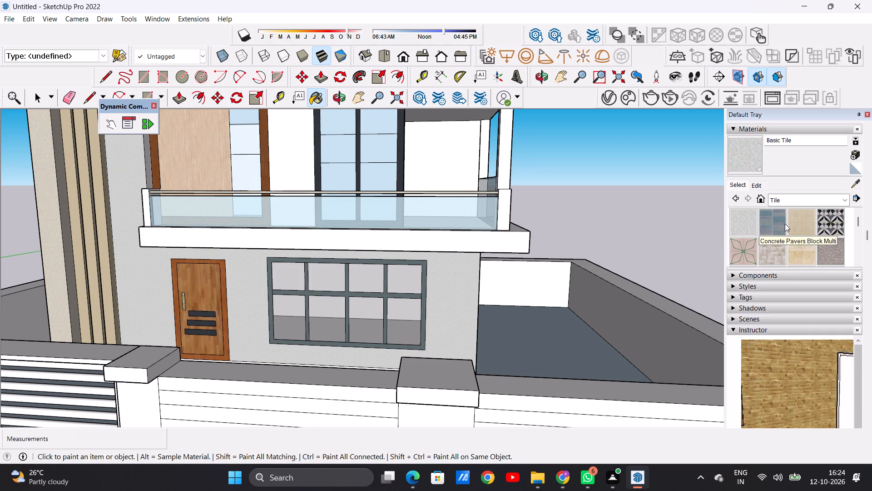
click(796, 251)
click(444, 314)
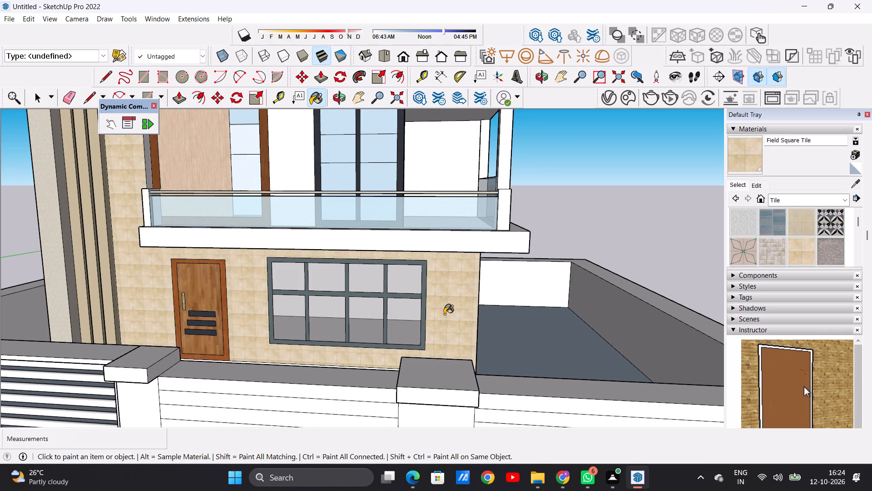
Paint the front edge of the first-floor balcony slab above the entrance door with Field Square Tile.
scroll(407, 331, down, 6)
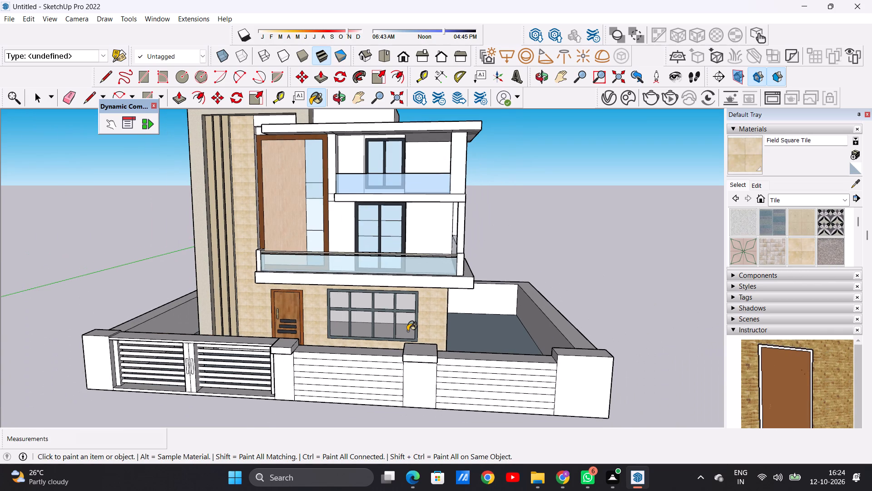
scroll(289, 329, down, 2)
scroll(308, 302, up, 6)
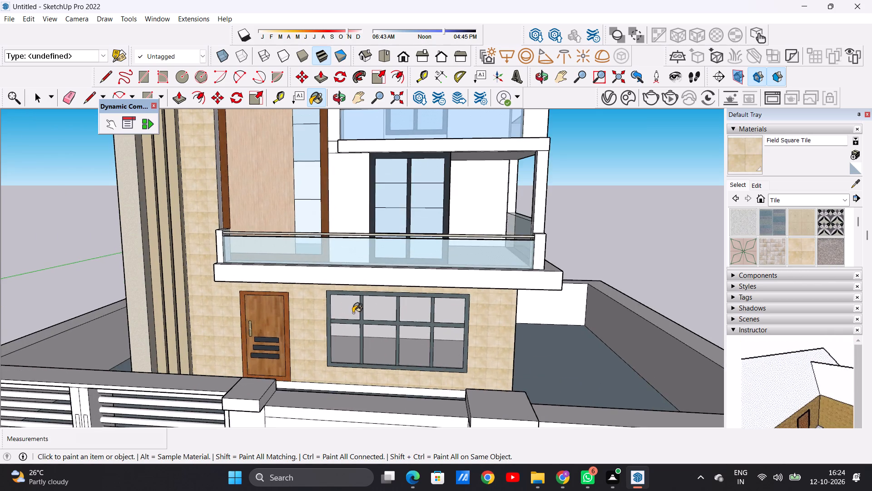
scroll(313, 317, up, 10)
scroll(312, 331, down, 1)
scroll(312, 331, up, 5)
scroll(307, 339, down, 20)
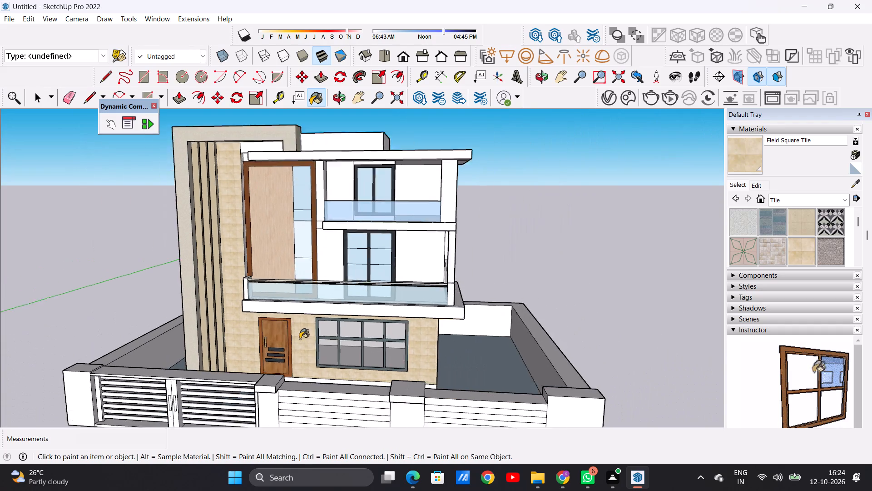
scroll(300, 339, down, 2)
scroll(290, 319, up, 1)
scroll(290, 319, down, 1)
scroll(290, 319, up, 5)
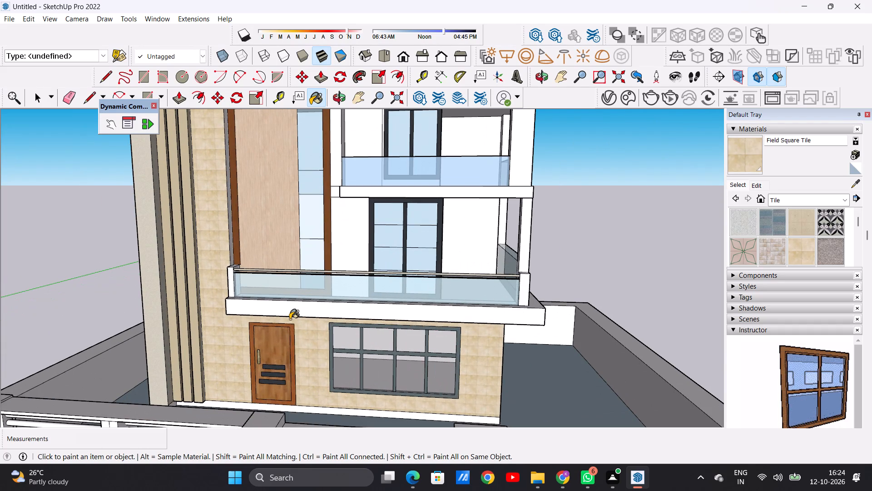
scroll(299, 313, up, 12)
click(308, 303)
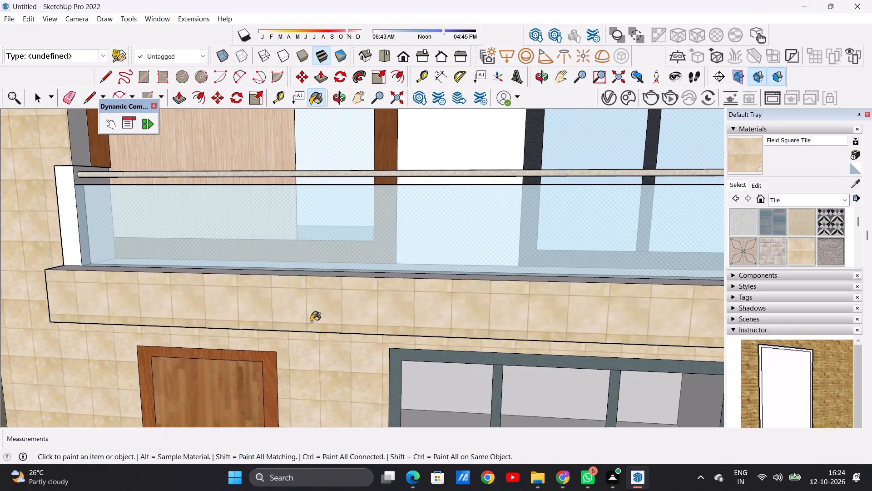
scroll(311, 326, down, 13)
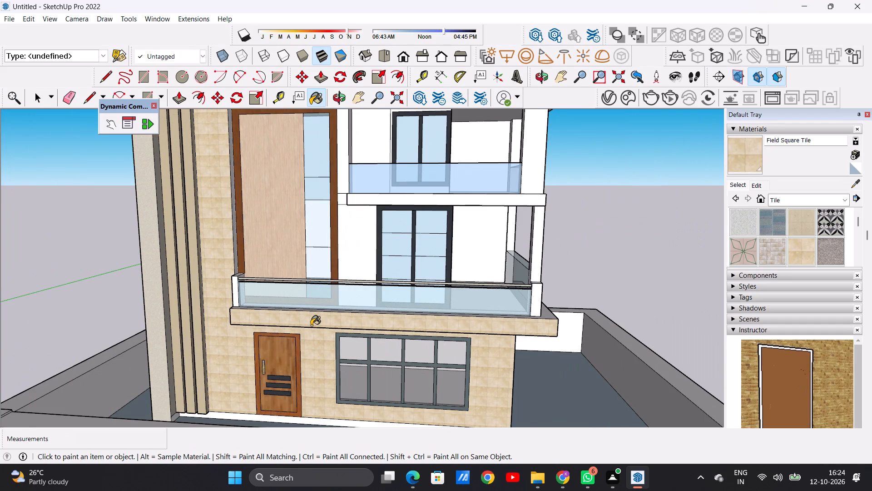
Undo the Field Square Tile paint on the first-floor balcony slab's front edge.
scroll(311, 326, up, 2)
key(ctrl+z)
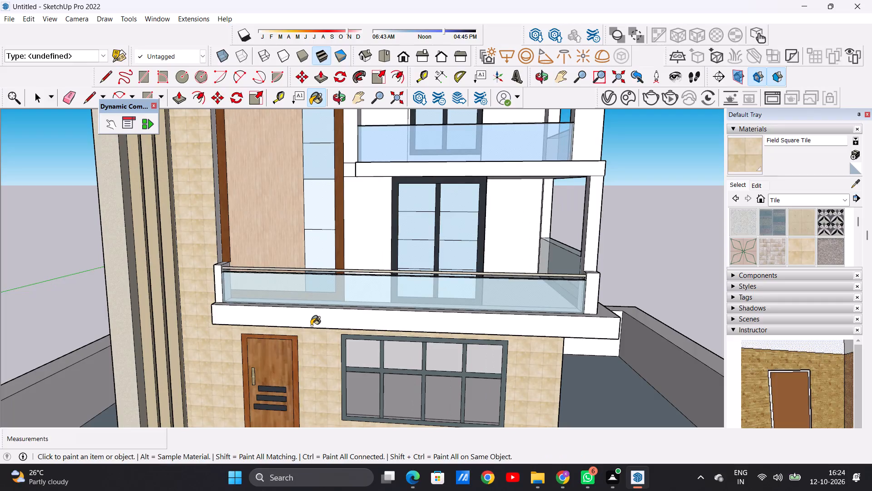
Paint the wall strip above the roof slab and the small front and side faces at the tall frame's upper corner with Field Square Tile.
scroll(311, 326, down, 6)
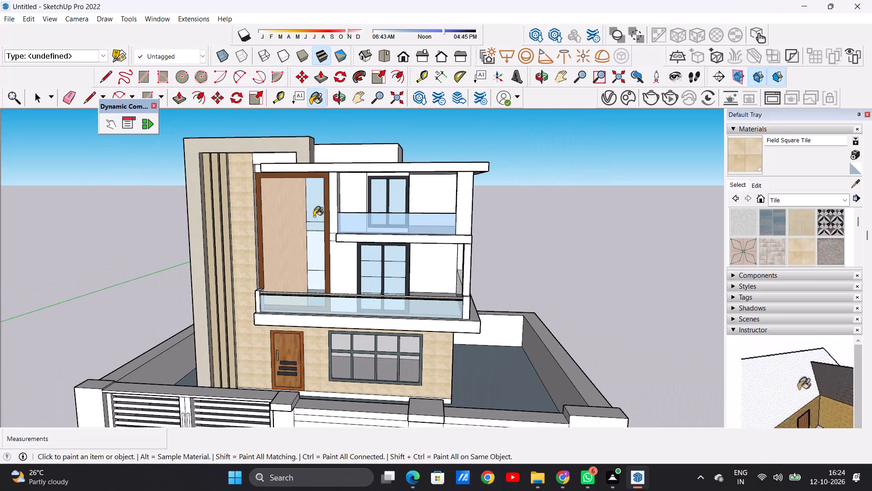
scroll(285, 156, up, 13)
click(317, 144)
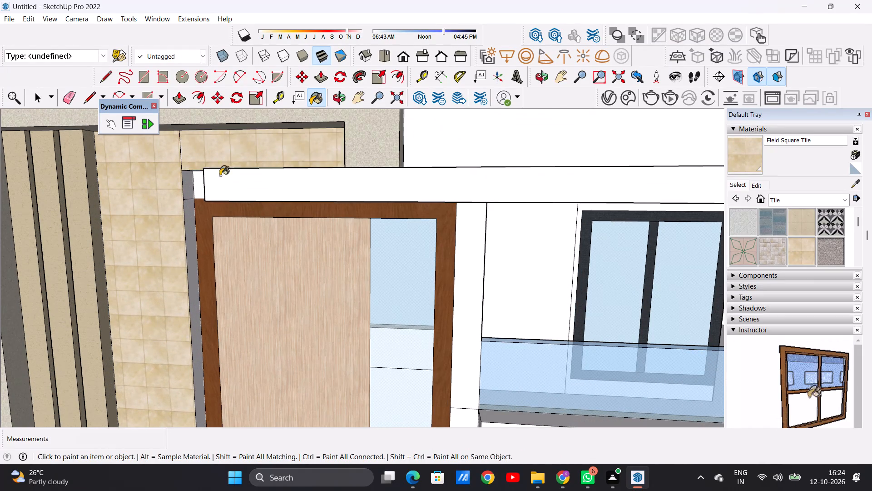
scroll(187, 205, up, 10)
click(188, 198)
click(226, 164)
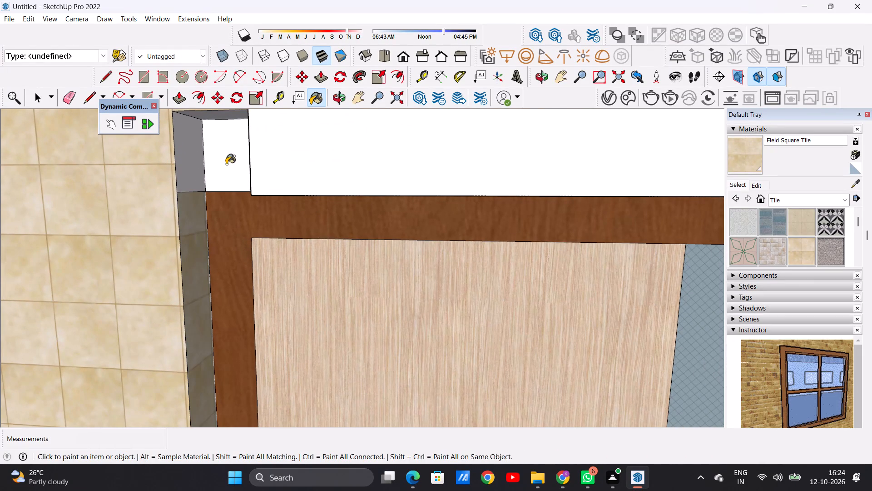
click(190, 166)
Examine the tiled front elevation from above, from the front and close up around the tall wood frame.
scroll(217, 235, down, 12)
scroll(277, 249, down, 2)
middle_drag(285, 271, 297, 235)
scroll(291, 274, down, 4)
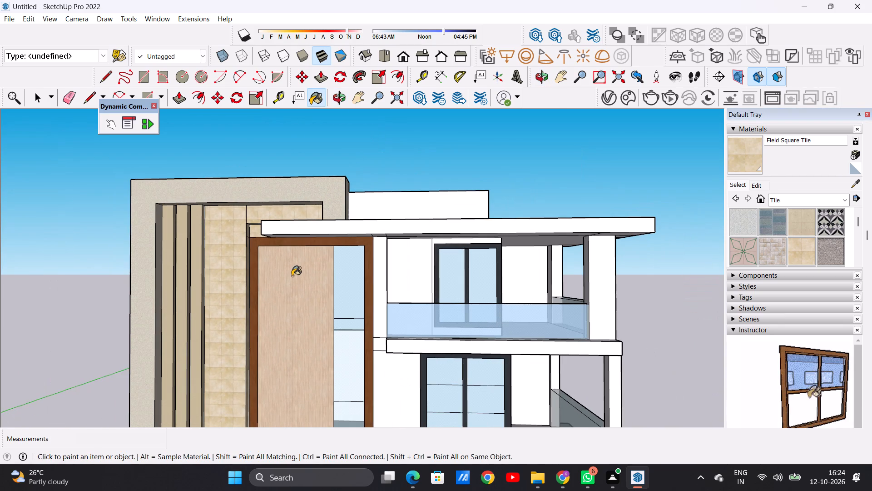
scroll(292, 264, down, 5)
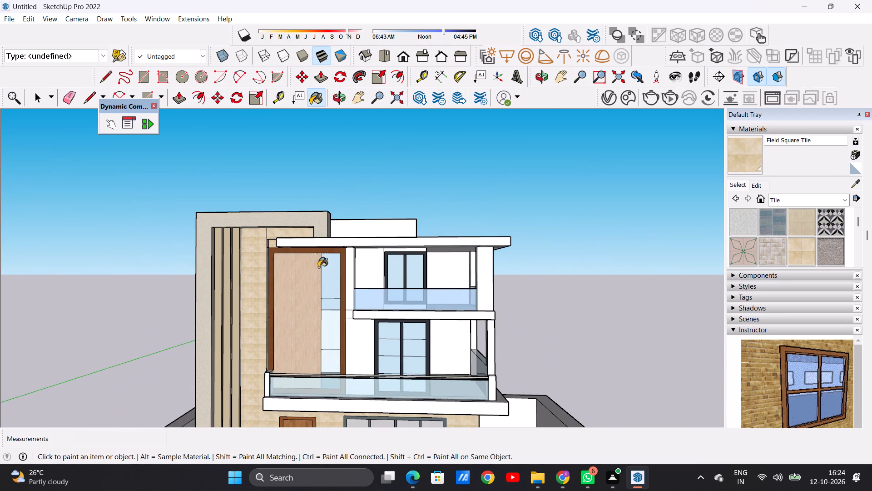
scroll(324, 270, down, 8)
scroll(321, 332, down, 1)
scroll(321, 332, up, 7)
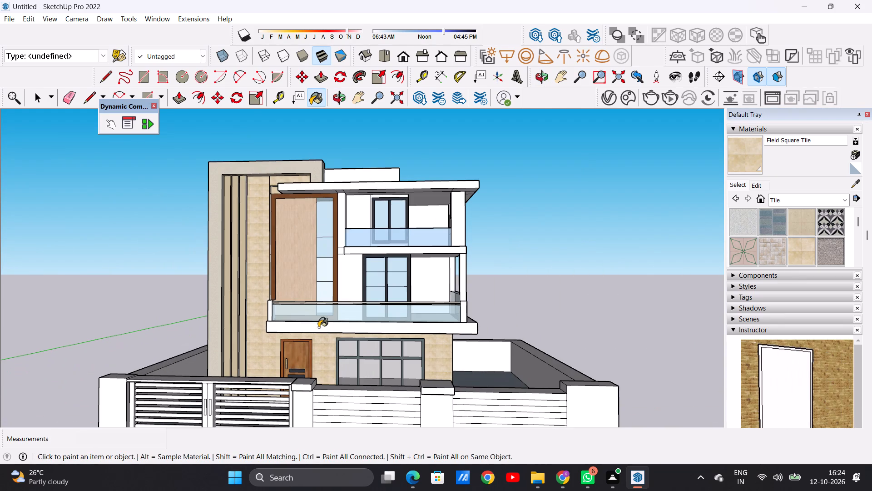
middle_drag(329, 207, 304, 391)
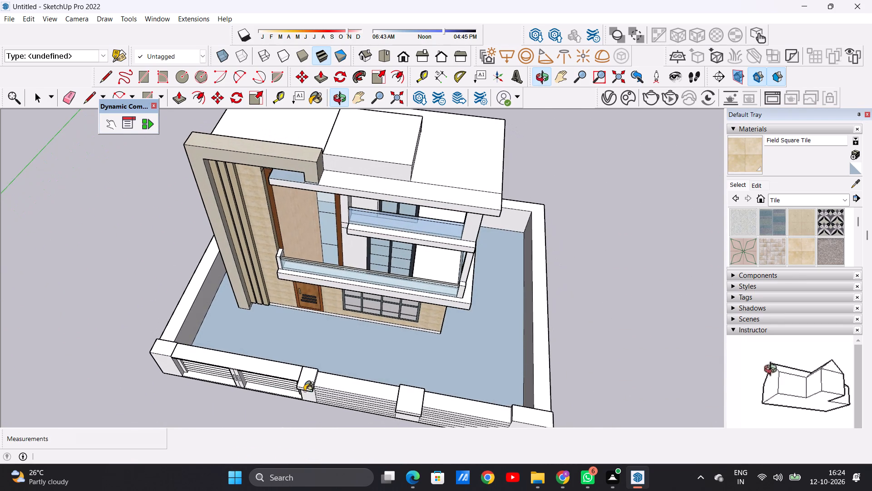
scroll(341, 288, down, 5)
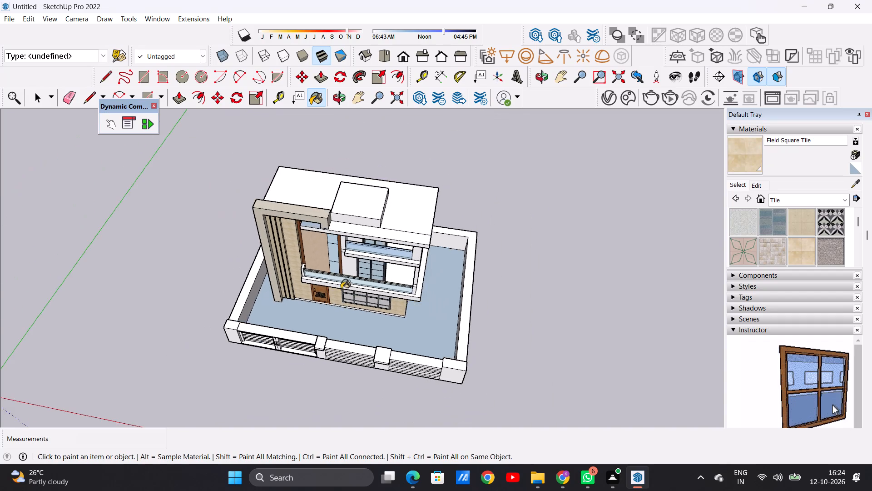
middle_drag(348, 306, 414, 193)
middle_drag(365, 299, 338, 245)
scroll(327, 268, up, 1)
scroll(327, 268, down, 1)
scroll(327, 268, up, 1)
scroll(327, 268, down, 1)
scroll(327, 268, up, 18)
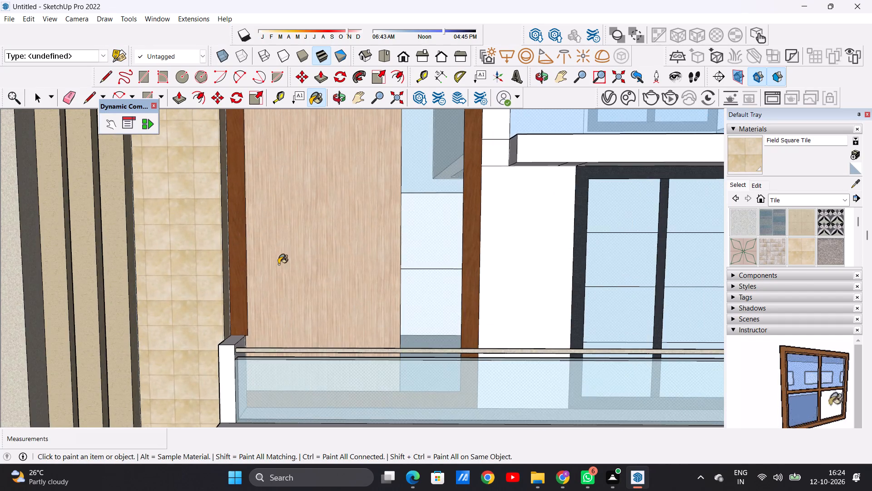
scroll(263, 284, down, 20)
middle_drag(249, 280, 221, 281)
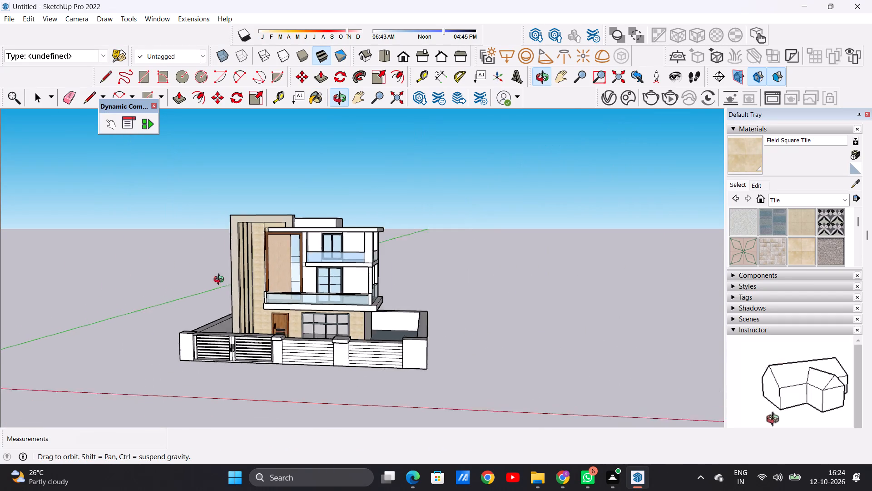
middle_drag(221, 281, 287, 344)
Paint the white plinth strip below the entrance door and ground-floor window with Field Square Tile.
scroll(287, 344, up, 5)
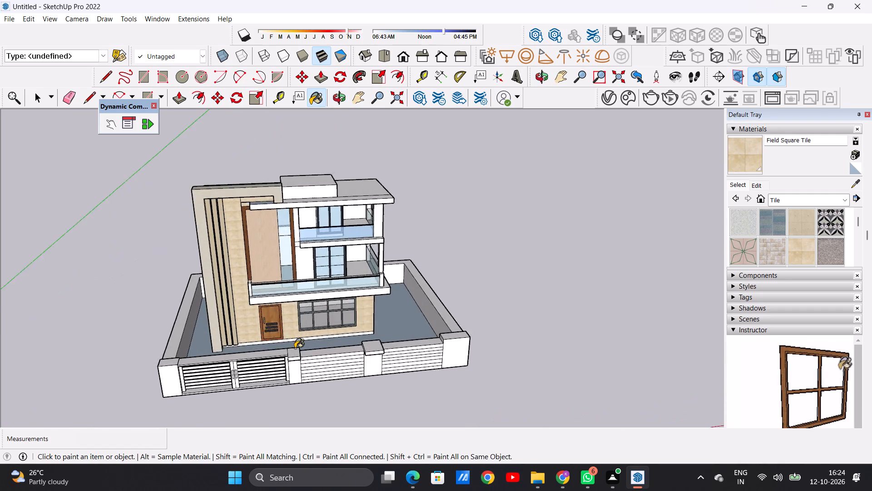
scroll(295, 348, up, 18)
click(287, 331)
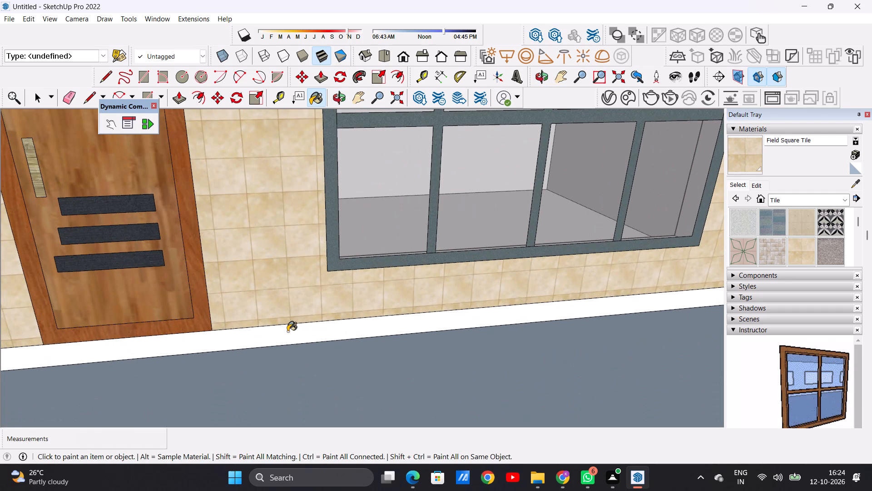
Examine the villa's base, tiled front wall and upper floors from several angles.
scroll(282, 353, down, 18)
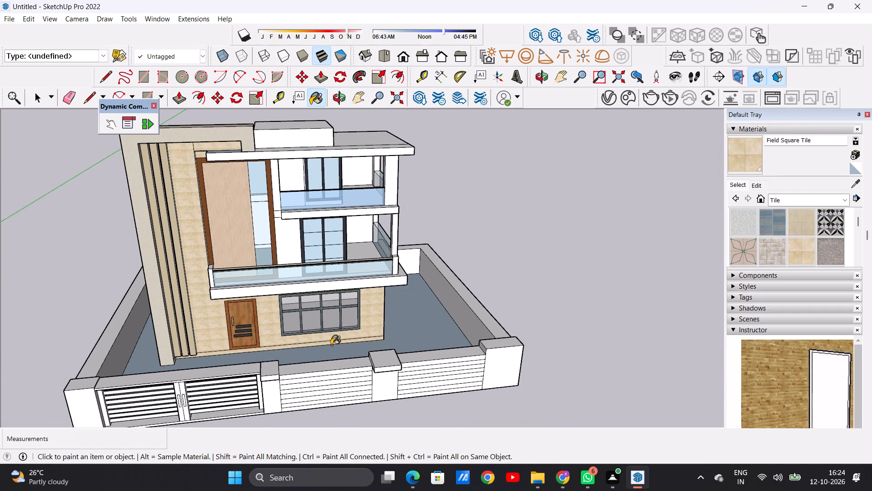
middle_drag(331, 345, 224, 341)
scroll(220, 326, up, 4)
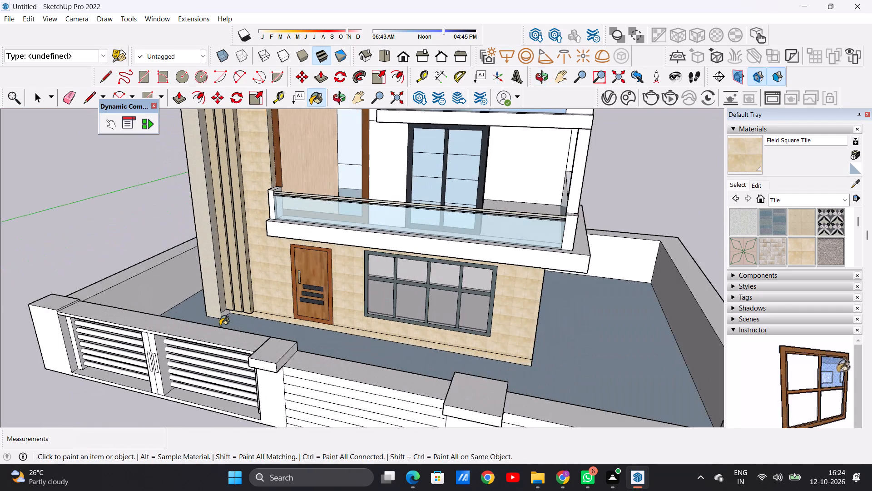
scroll(220, 326, up, 3)
key(space)
scroll(373, 327, down, 9)
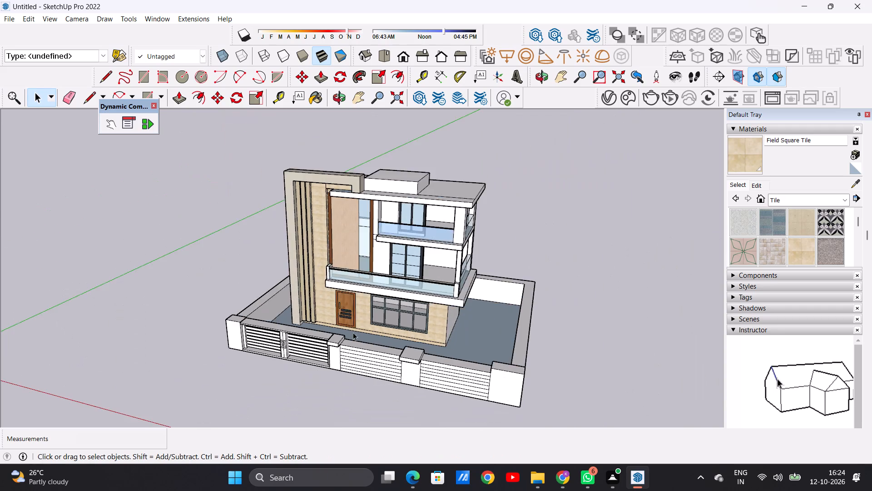
middle_drag(371, 319, 412, 267)
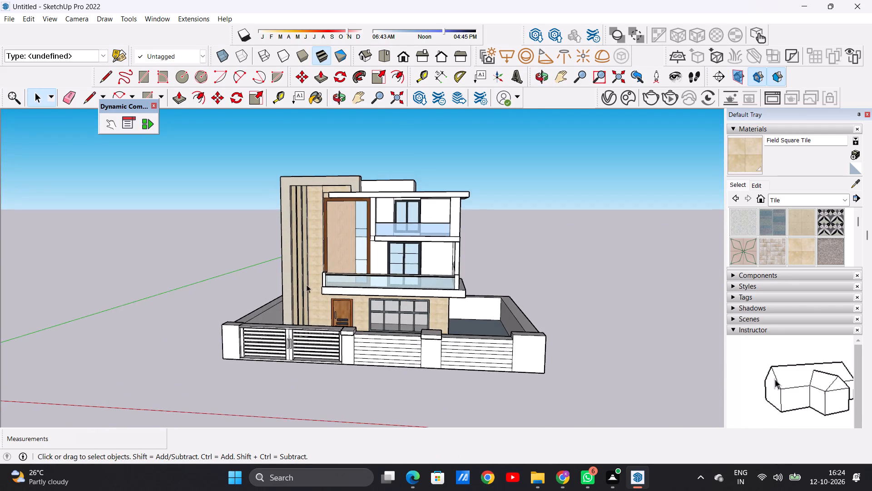
scroll(303, 303, down, 7)
scroll(379, 231, up, 14)
middle_drag(311, 301, 339, 281)
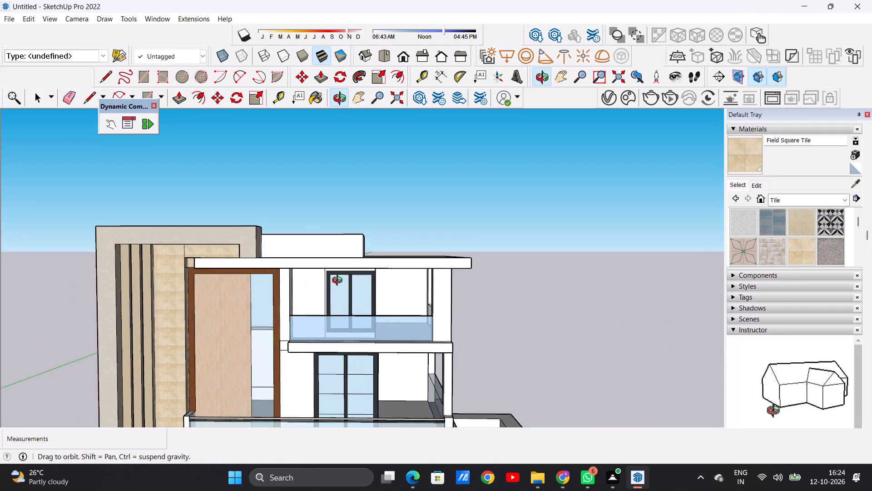
middle_drag(339, 281, 343, 276)
scroll(315, 298, down, 5)
scroll(292, 309, up, 6)
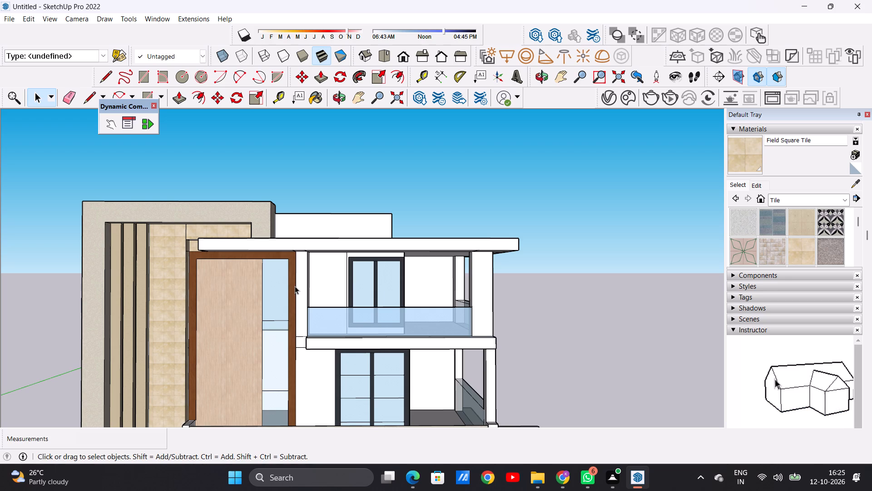
scroll(299, 280, down, 4)
Erase the two short stray edges crossing the roof slab's underside near the tall frame and upper balcony column.
middle_drag(317, 253, 198, 363)
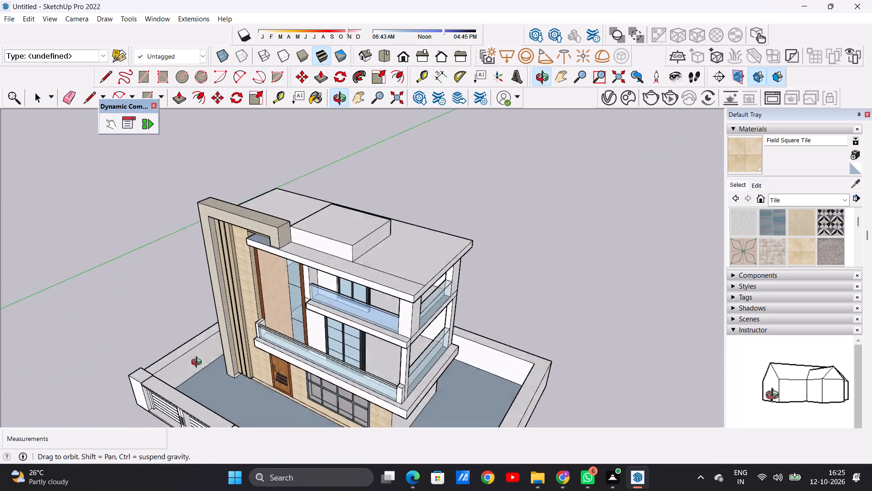
middle_drag(198, 363, 303, 186)
scroll(291, 244, up, 7)
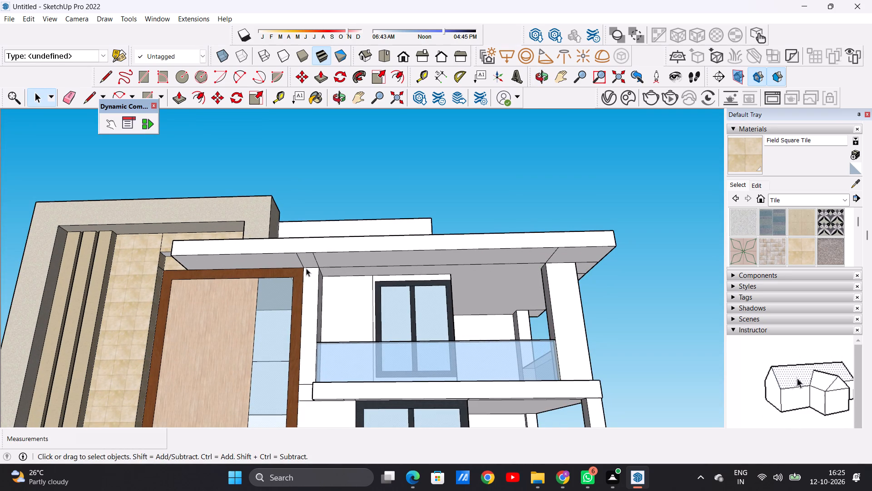
key(e)
scroll(309, 267, up, 2)
scroll(309, 267, down, 1)
scroll(309, 267, up, 3)
drag(286, 256, 305, 251)
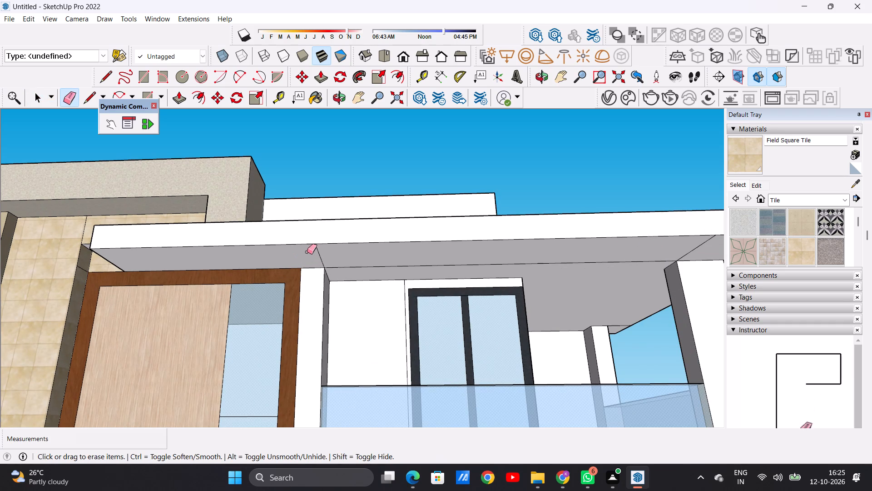
drag(310, 255, 324, 252)
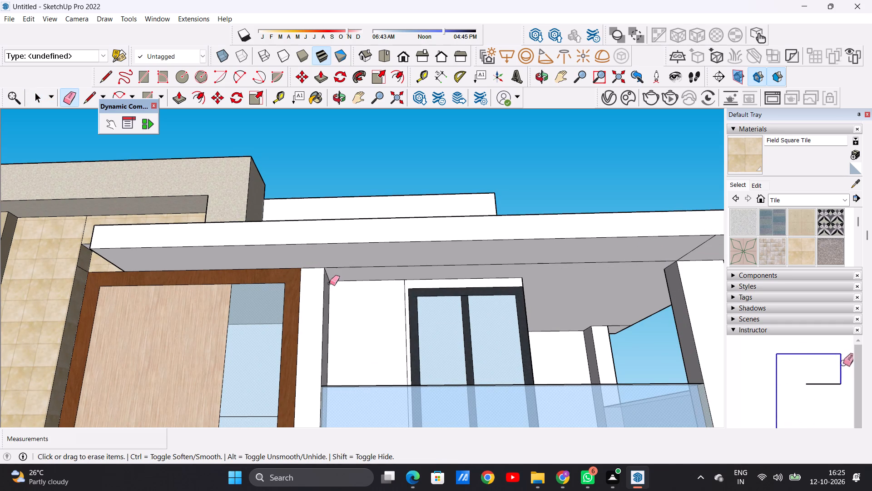
key(space)
Examine the whole front elevation and the upper balcony walls from the front.
scroll(282, 286, down, 15)
middle_drag(318, 265, 321, 306)
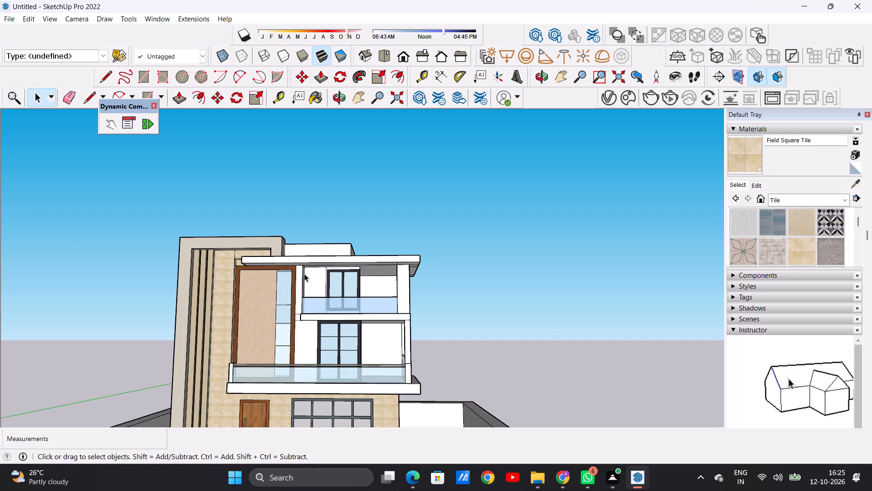
scroll(279, 284, down, 4)
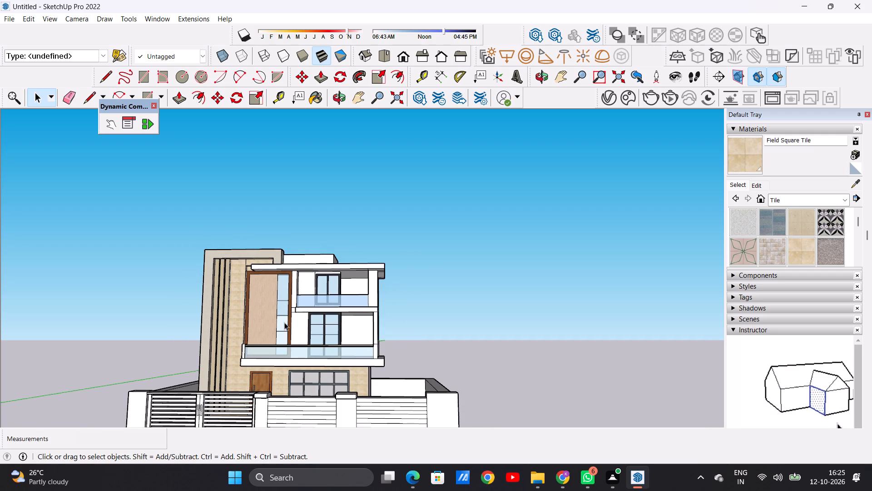
scroll(287, 323, down, 3)
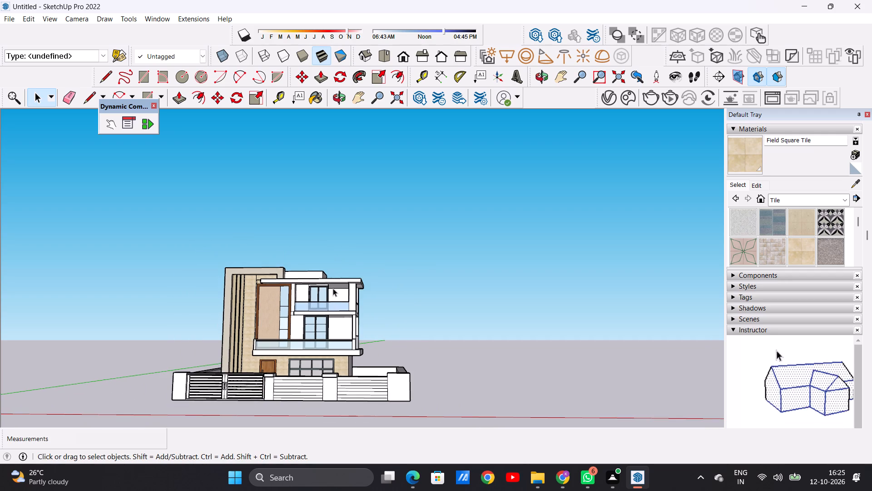
scroll(332, 288, up, 13)
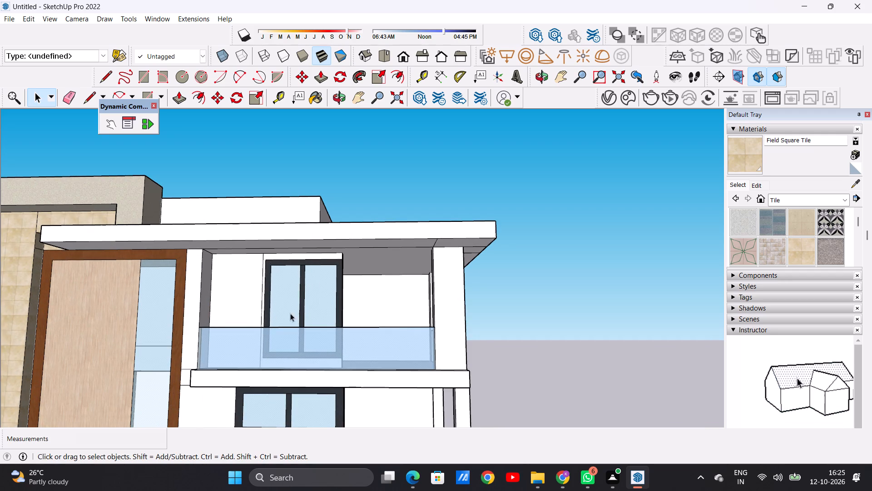
scroll(298, 315, down, 4)
middle_drag(253, 325, 271, 357)
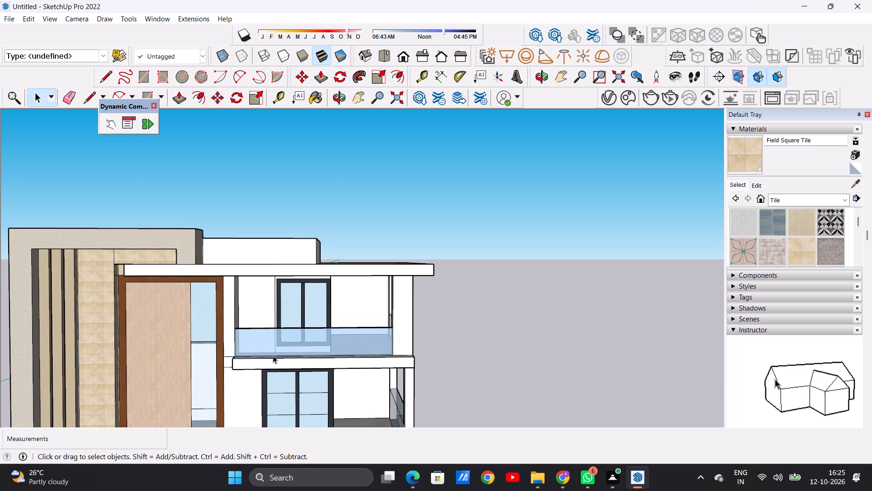
scroll(269, 342, down, 11)
scroll(263, 354, up, 9)
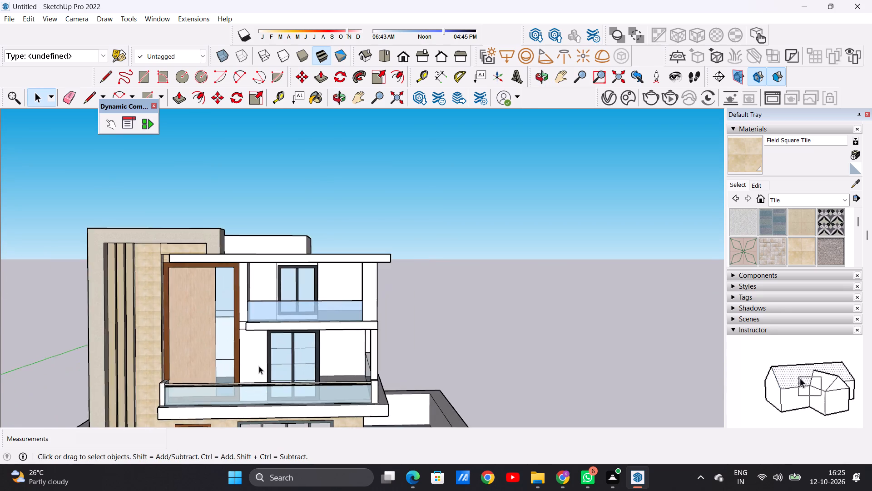
Paint the walls between the tall frame and the glazed openings on both balcony floors with Marble Carrara Gold Floor Tile.
scroll(259, 366, up, 7)
scroll(759, 254, up, 1)
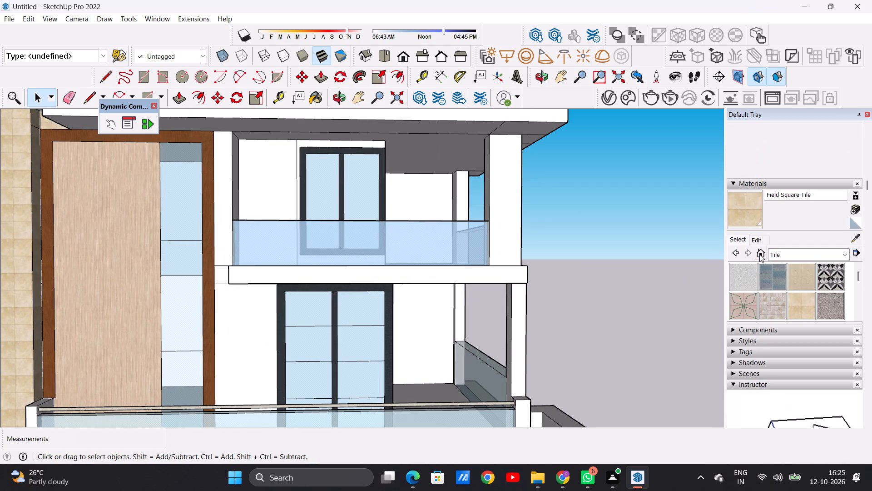
scroll(792, 275, down, 1)
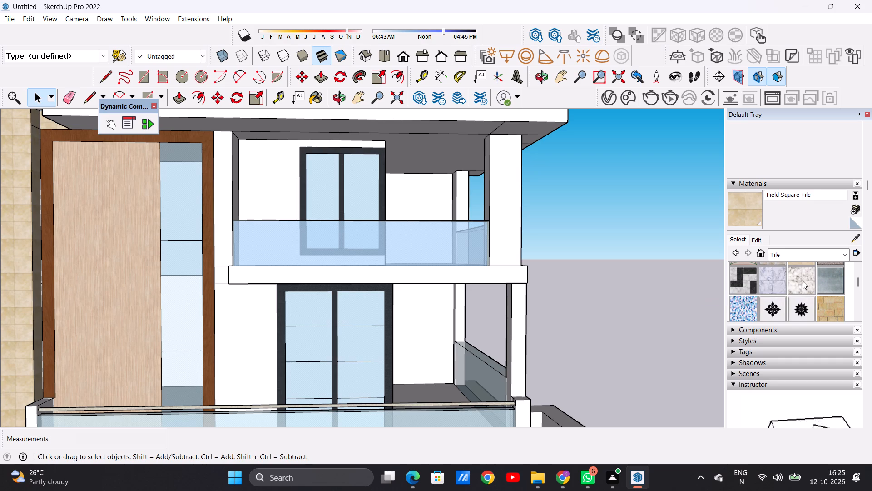
click(803, 281)
scroll(248, 329, up, 5)
click(246, 329)
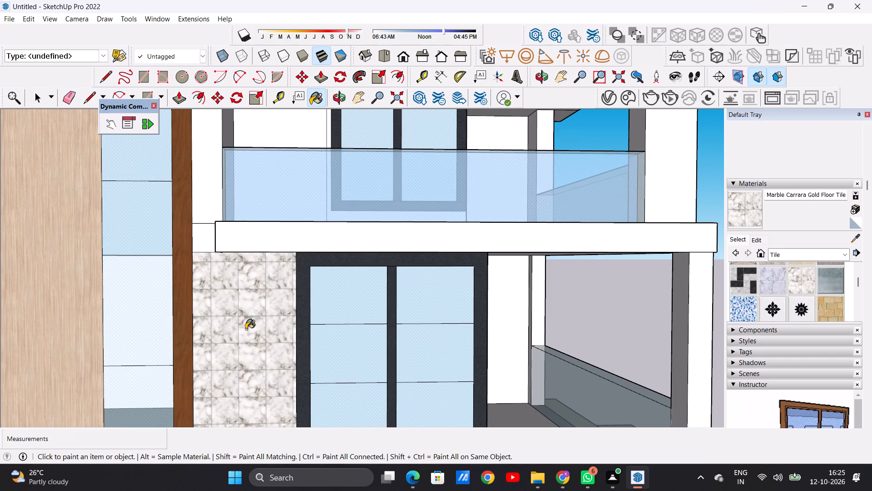
scroll(246, 329, down, 12)
scroll(267, 229, up, 11)
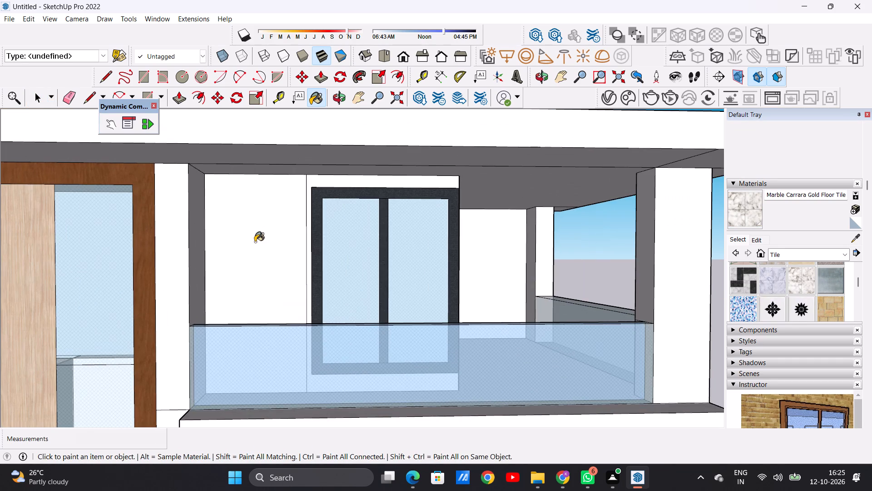
click(255, 242)
scroll(224, 265, down, 10)
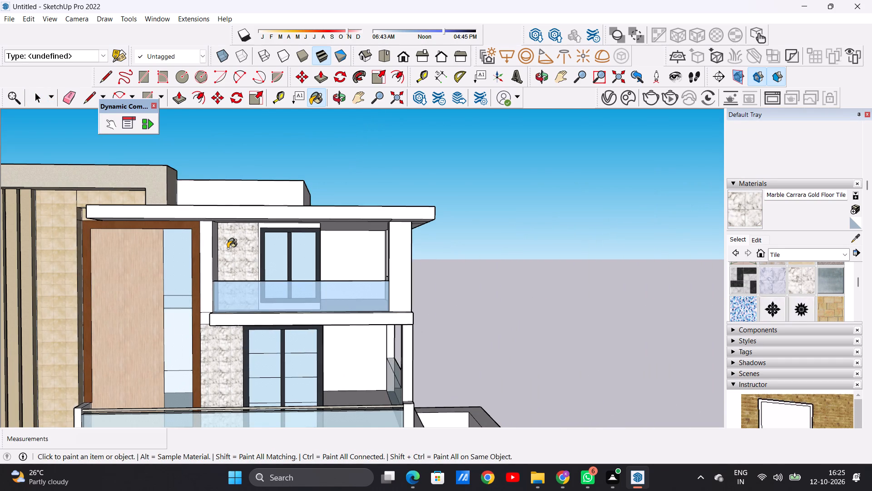
scroll(228, 248, down, 5)
scroll(216, 261, up, 9)
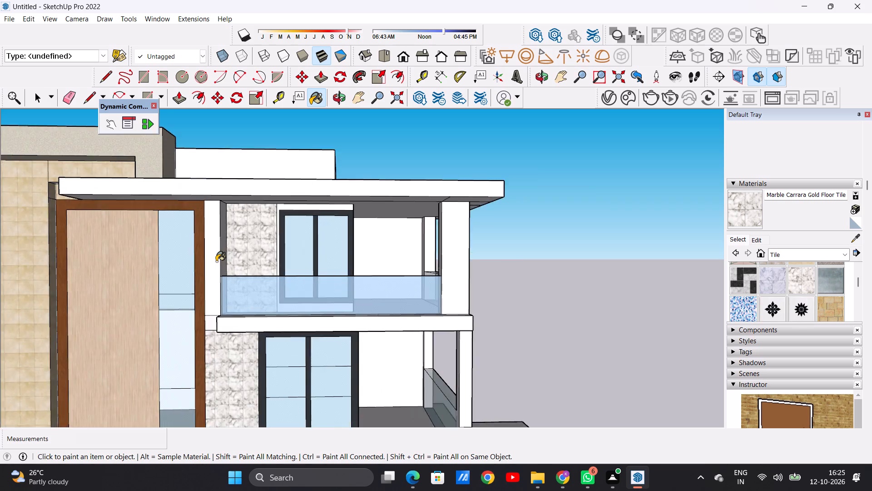
Paint the upper balcony's narrow wall strip beside the tall frame, its side return and the slab-level piece with Marble Carrara Gold Floor Tile.
scroll(216, 261, up, 7)
click(216, 261)
click(228, 248)
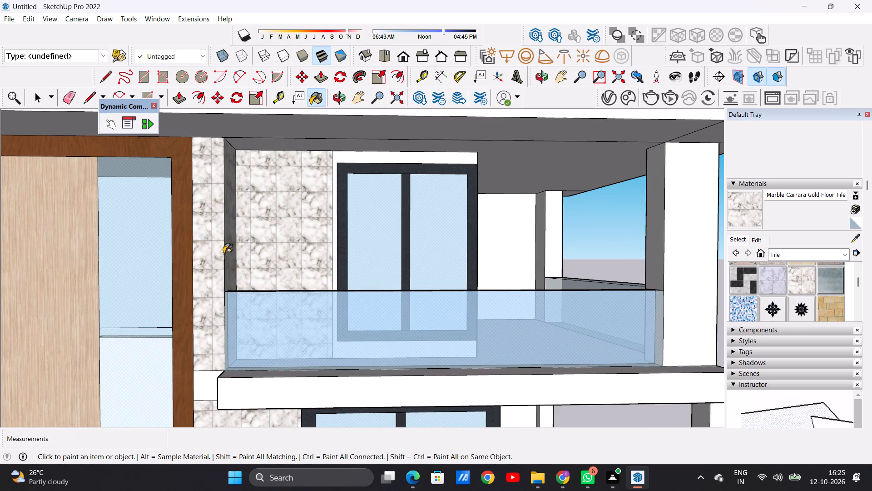
scroll(225, 256, down, 4)
scroll(214, 335, up, 13)
click(208, 351)
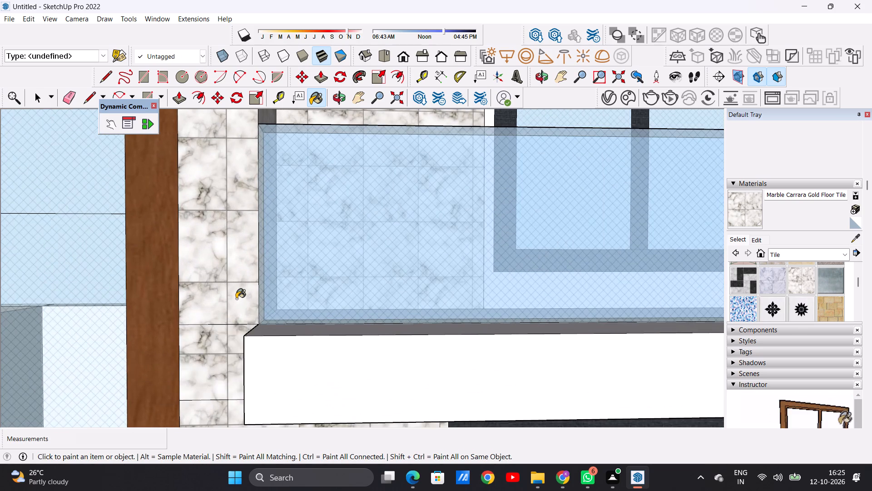
Paint the wall around the upper balcony's glazed opening with Marble Carrara Gold Floor Tile.
scroll(236, 299, down, 12)
scroll(220, 290, up, 1)
scroll(220, 290, down, 17)
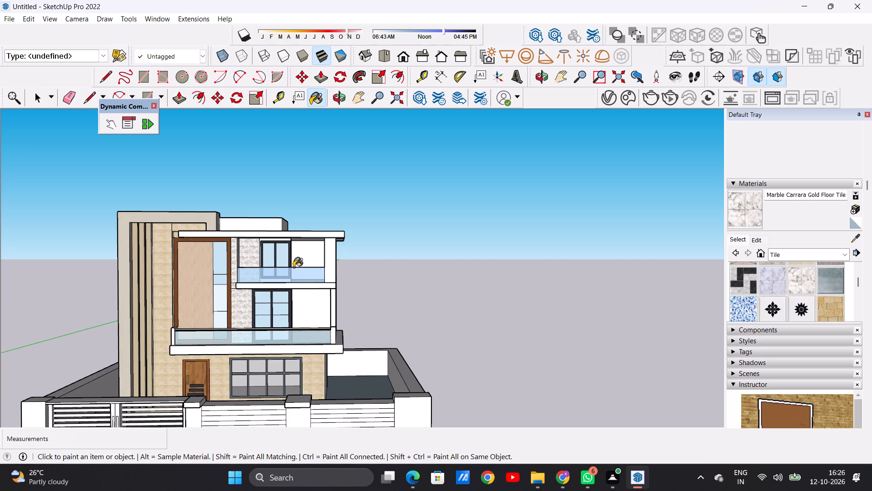
scroll(298, 264, up, 5)
scroll(282, 227, up, 3)
scroll(282, 227, down, 1)
scroll(282, 227, up, 4)
scroll(274, 222, down, 1)
scroll(274, 222, up, 5)
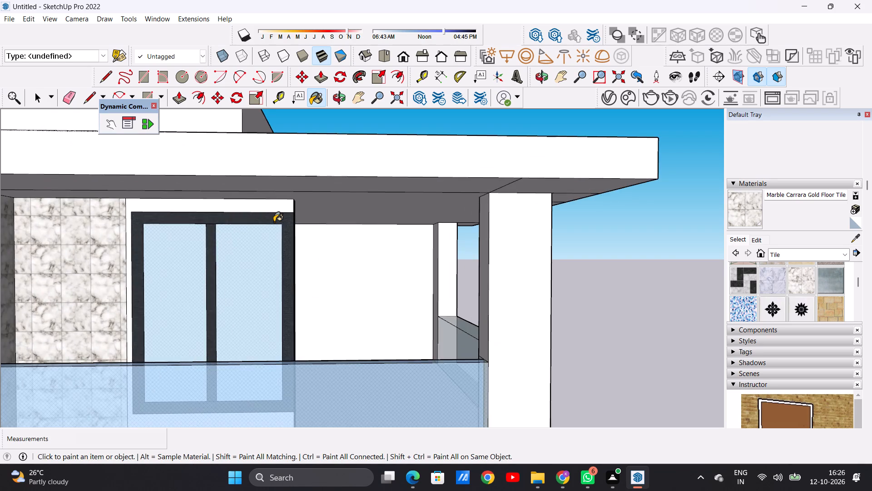
scroll(275, 218, up, 6)
click(280, 204)
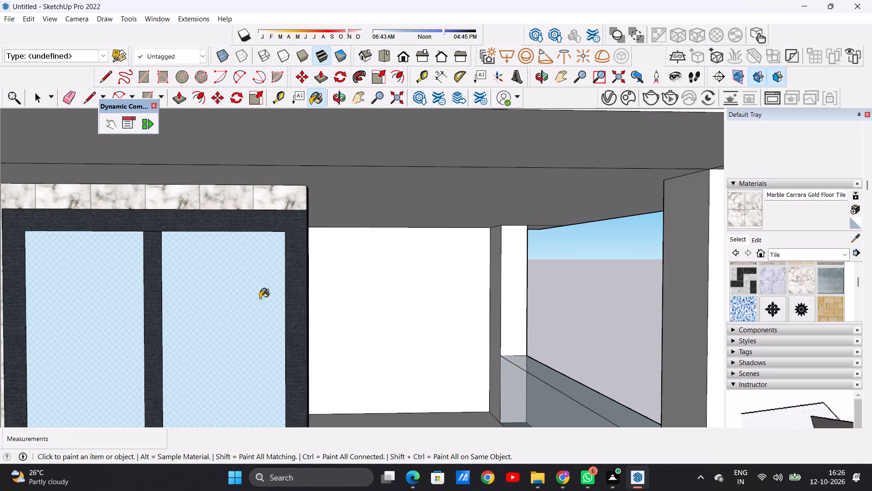
scroll(260, 301, down, 15)
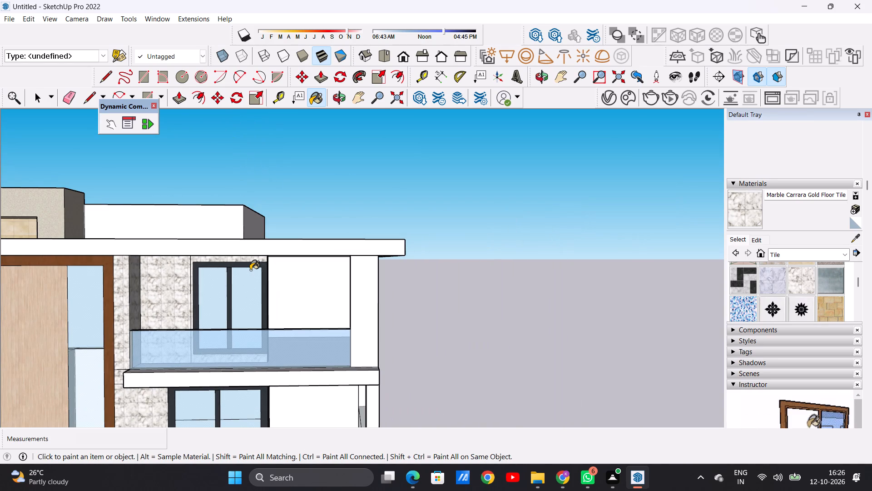
key(space)
Examine the whole front elevation, both balconies and the roof slab from several angles.
scroll(255, 305, down, 13)
scroll(258, 351, up, 7)
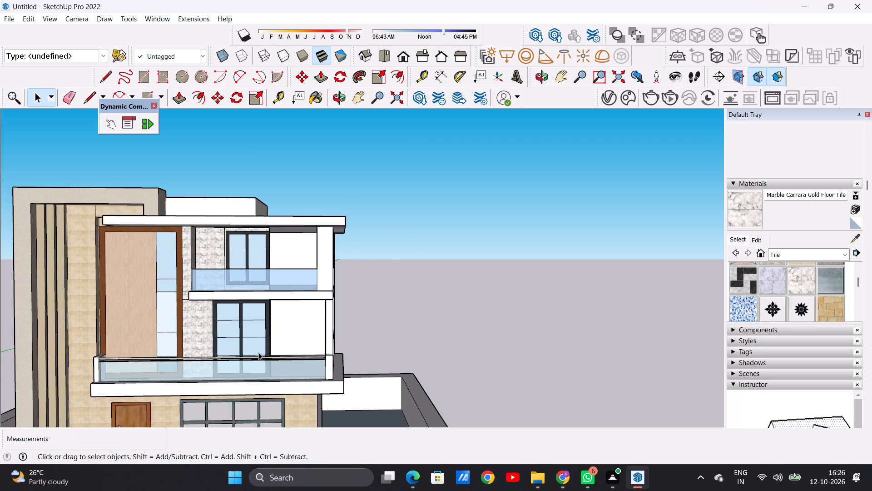
scroll(258, 352, up, 6)
scroll(204, 331, down, 11)
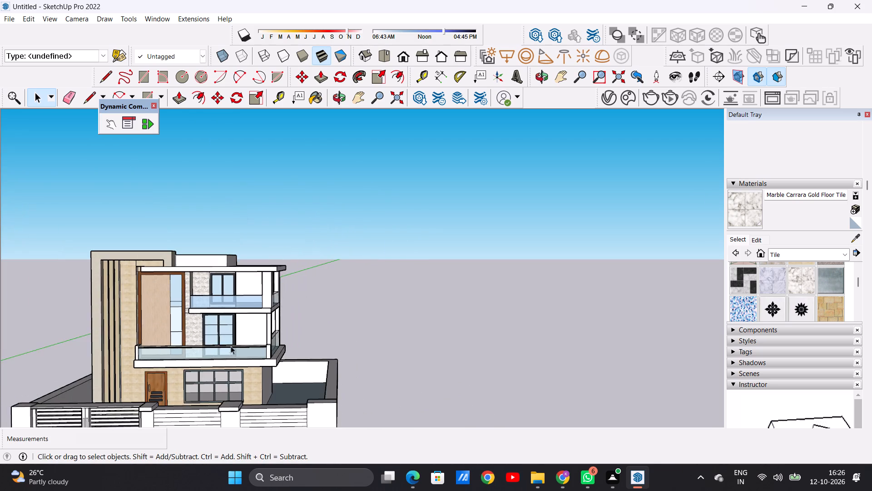
scroll(231, 346, down, 4)
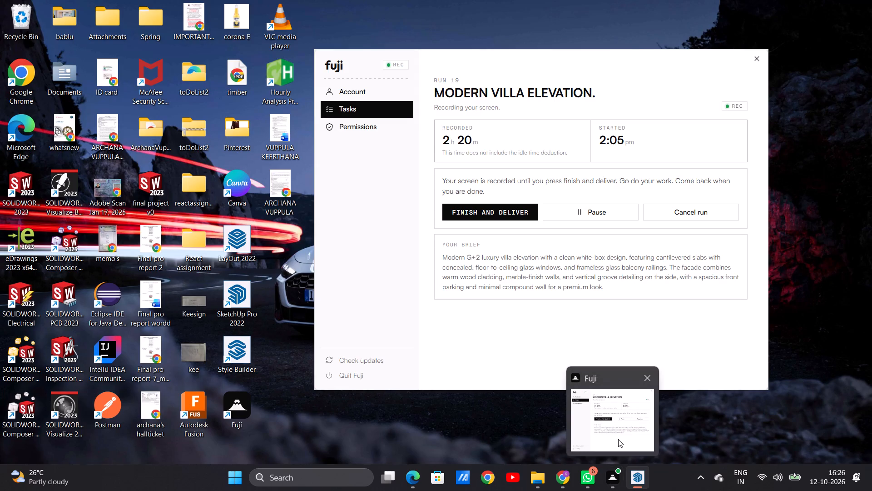
click(609, 414)
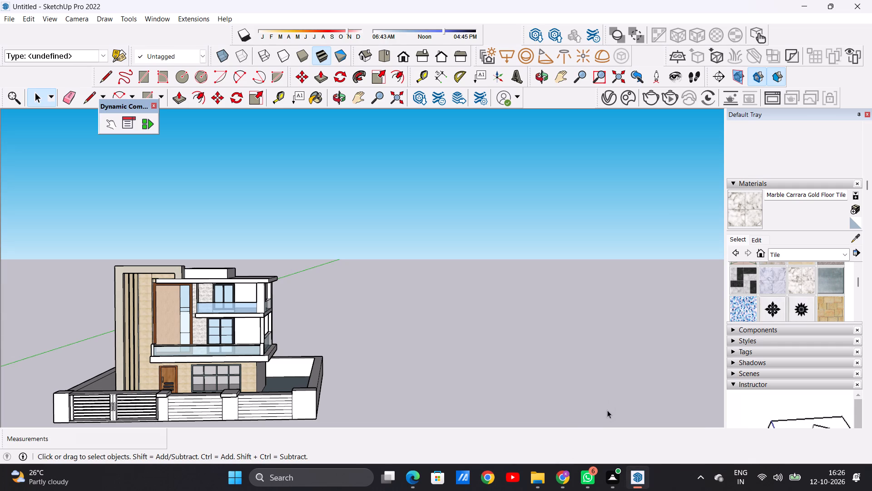
scroll(266, 332, up, 1)
scroll(265, 331, down, 1)
scroll(265, 330, up, 12)
scroll(314, 281, down, 6)
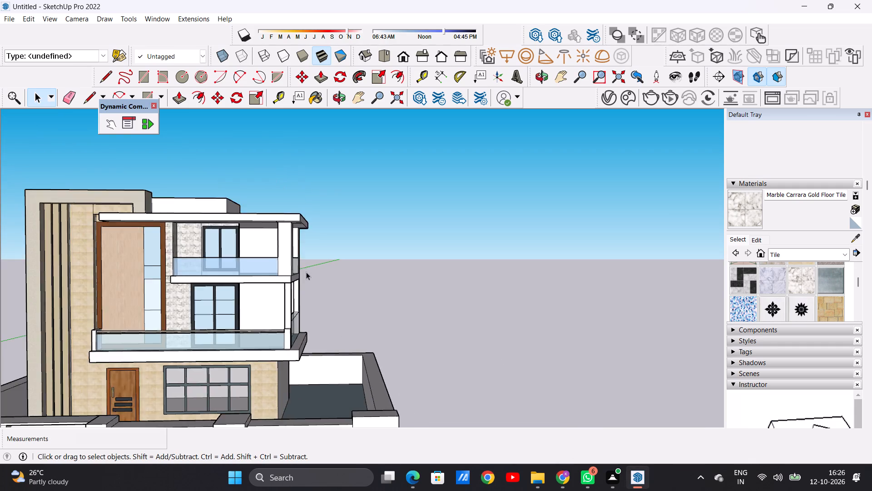
scroll(306, 272, down, 14)
middle_drag(334, 302, 148, 329)
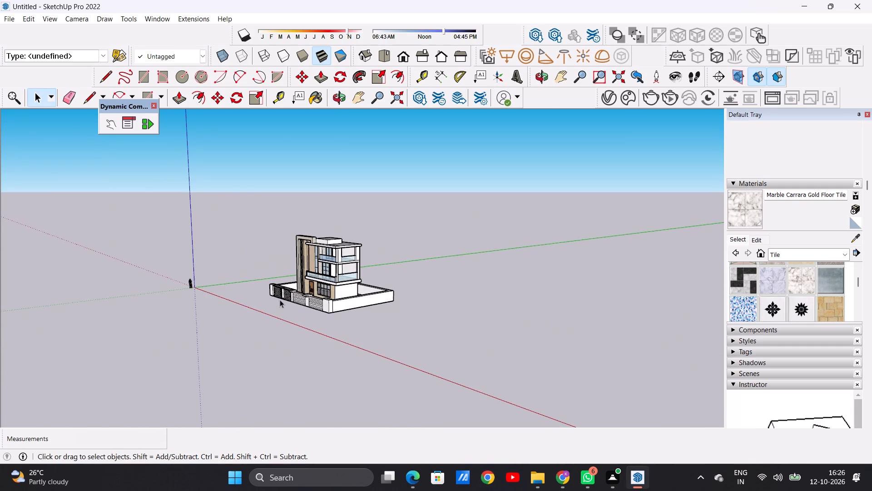
scroll(335, 247, up, 15)
scroll(362, 296, down, 1)
scroll(362, 296, up, 8)
middle_drag(359, 331, 342, 285)
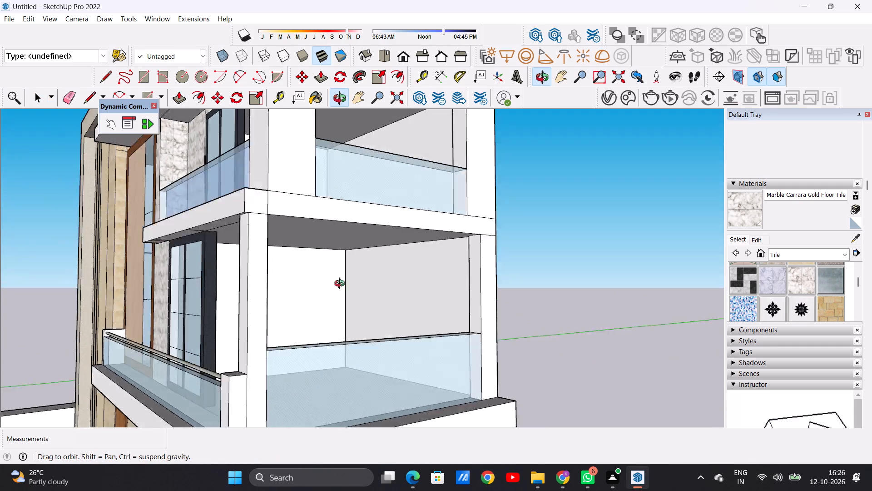
middle_drag(342, 285, 534, 281)
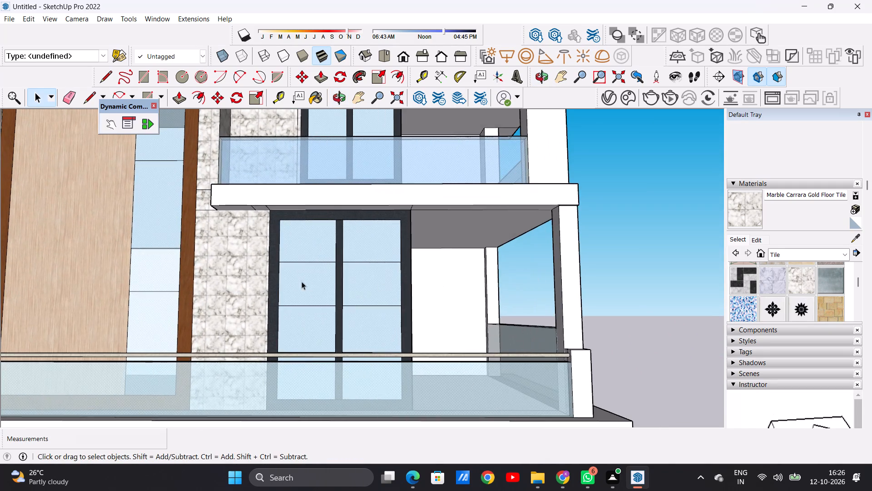
scroll(294, 282, down, 18)
scroll(332, 261, down, 1)
scroll(332, 261, up, 6)
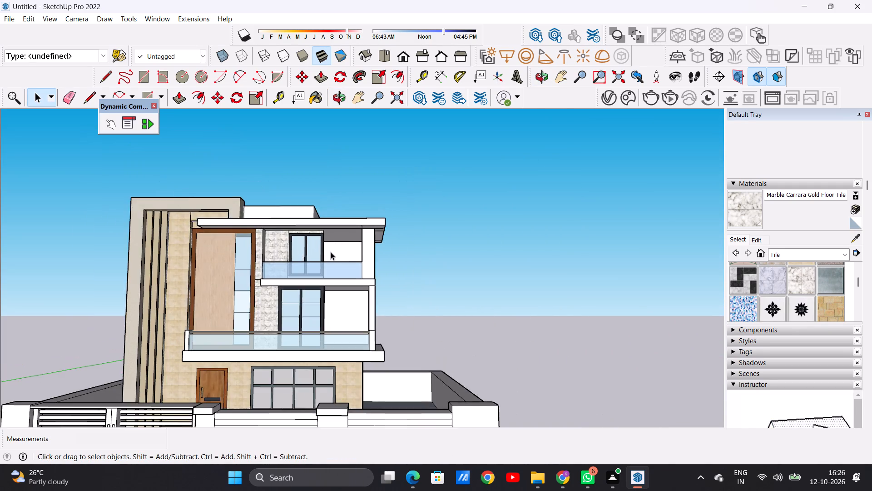
middle_drag(351, 235, 265, 316)
scroll(345, 238, up, 6)
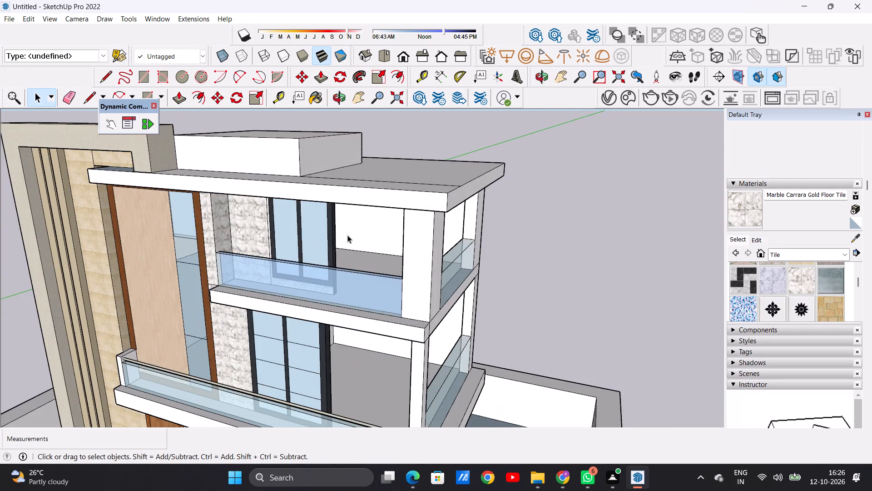
middle_drag(297, 245, 333, 217)
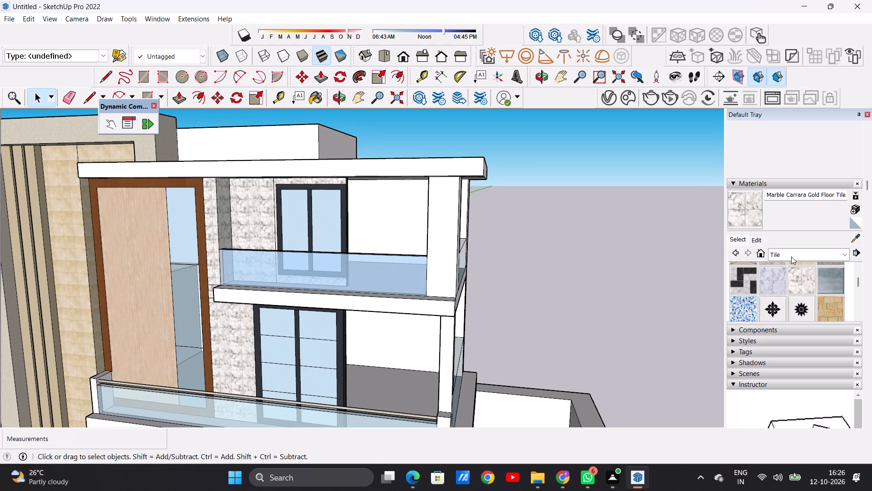
Paint the roof slab's front edge with 0012_Bisque from the Colors-Named collection.
click(846, 255)
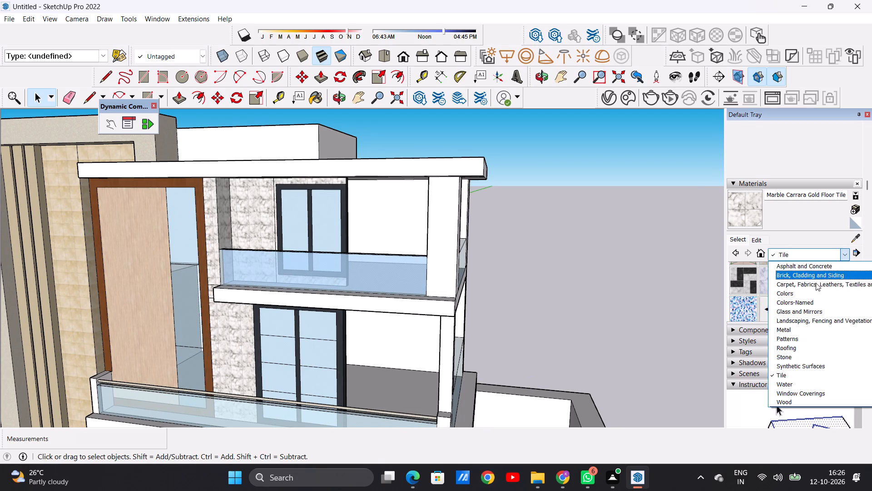
click(801, 298)
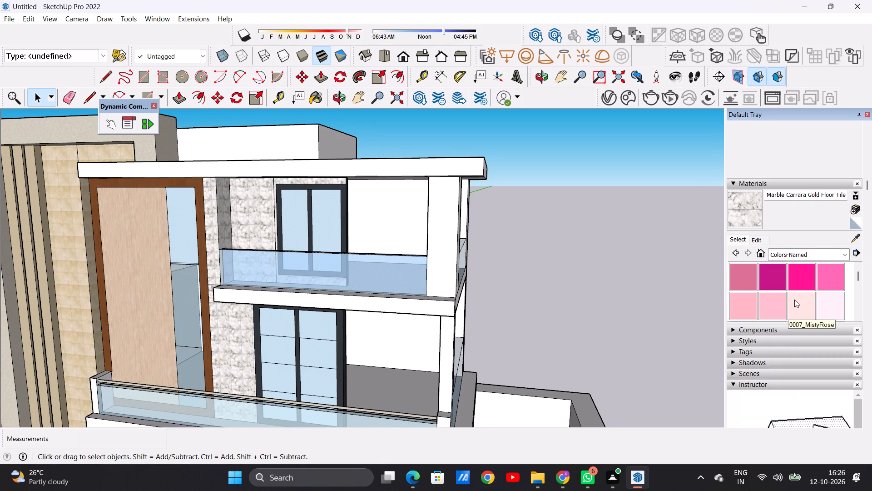
scroll(792, 294, down, 1)
click(823, 278)
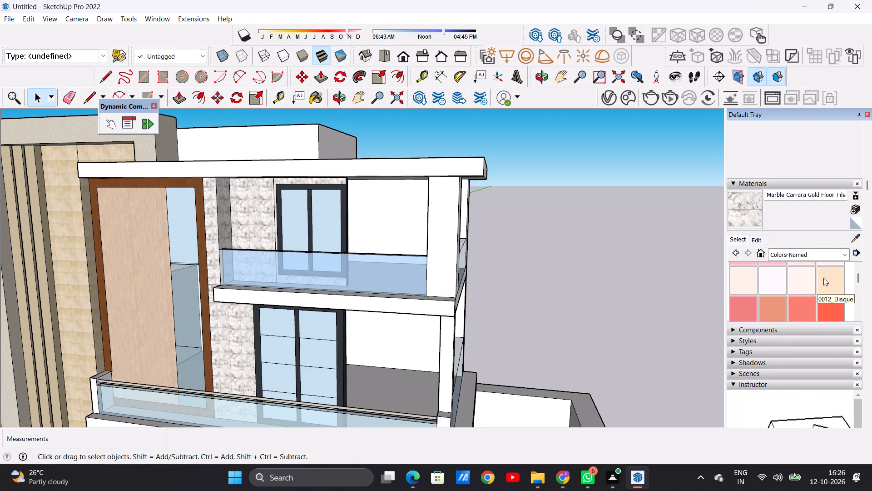
scroll(270, 178, up, 12)
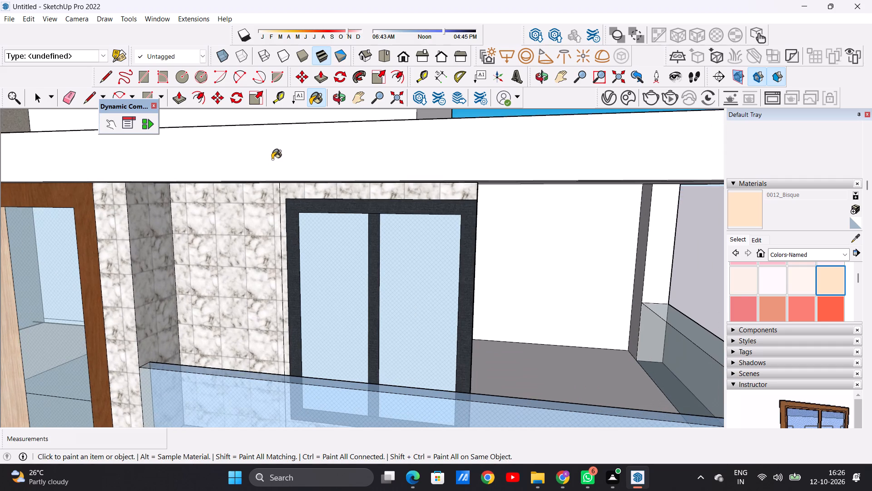
click(272, 156)
Paint the front strip of the roof slab's top and the slab's side edge above the side balcony with 0012_Bisque.
scroll(296, 200, down, 11)
middle_drag(409, 181, 309, 243)
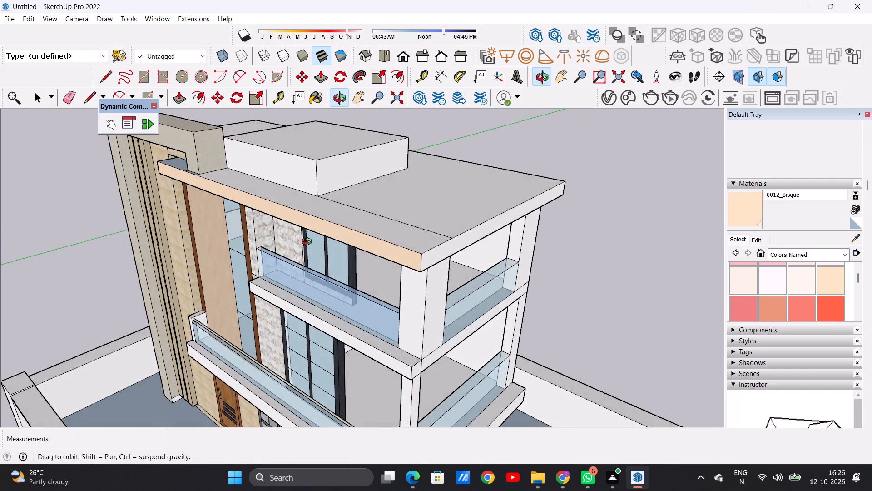
middle_drag(309, 243, 311, 250)
scroll(362, 227, up, 6)
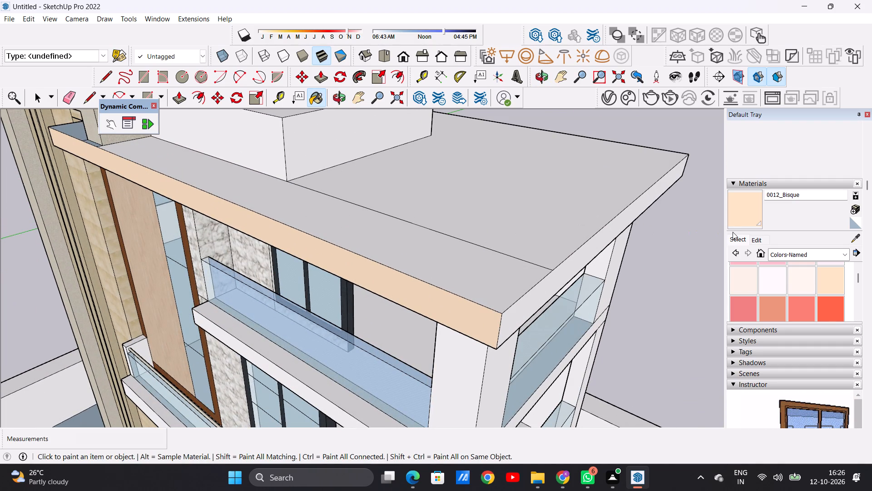
click(753, 239)
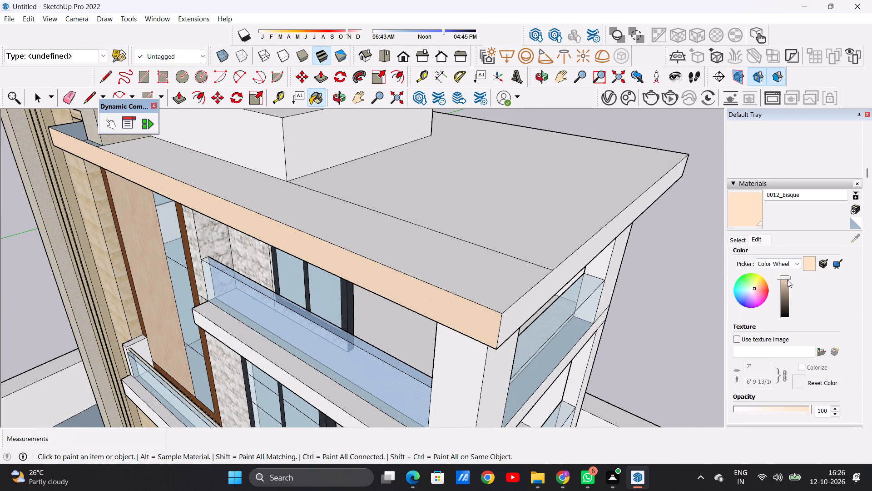
click(784, 279)
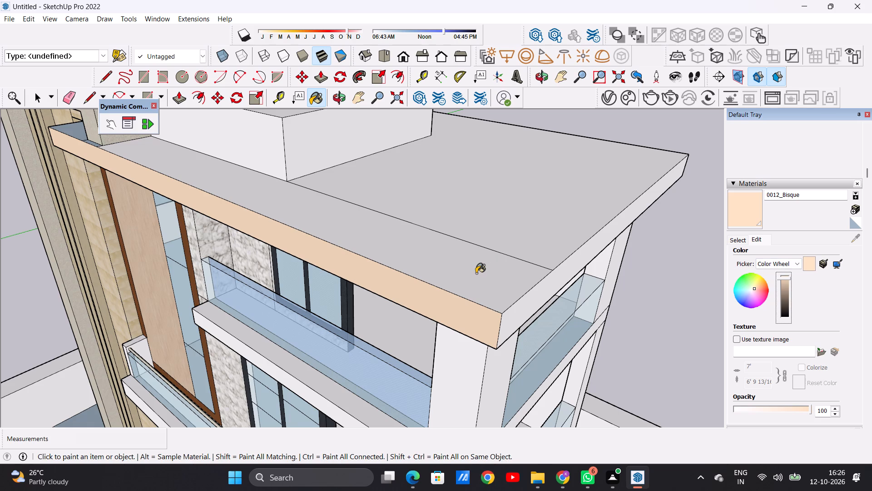
click(475, 275)
scroll(415, 242, down, 10)
scroll(485, 251, up, 11)
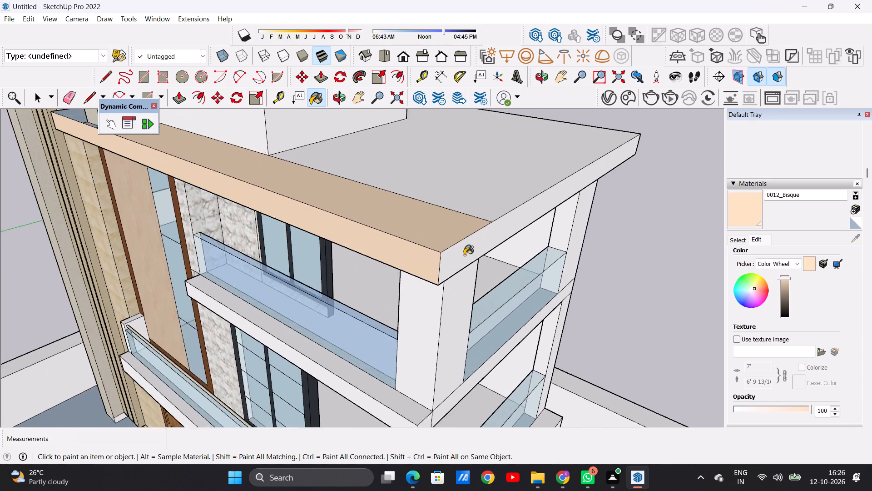
scroll(464, 255, up, 4)
click(453, 254)
Paint the roof slab's remaining top faces above the tall frame and its end face there with 0012_Bisque.
scroll(369, 184, down, 19)
middle_drag(259, 185, 285, 179)
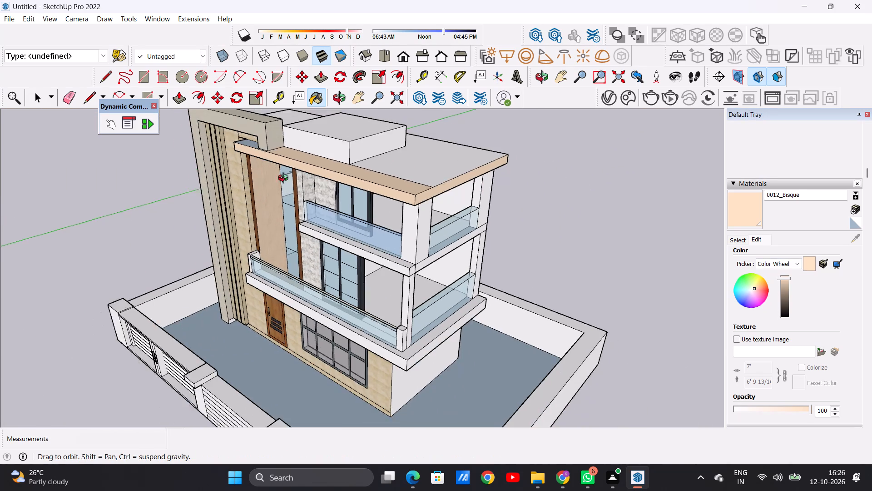
middle_drag(285, 179, 412, 209)
scroll(271, 195, up, 14)
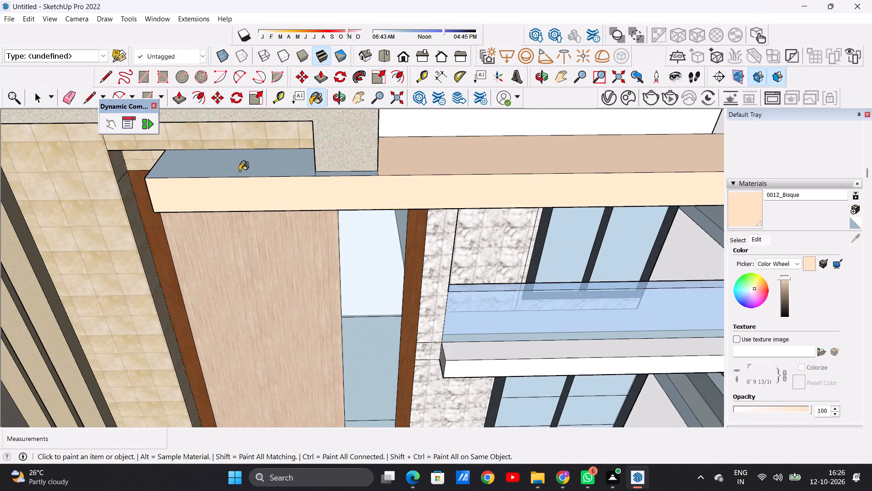
click(241, 166)
scroll(270, 185, down, 4)
scroll(325, 168, up, 20)
scroll(325, 168, up, 1)
click(338, 183)
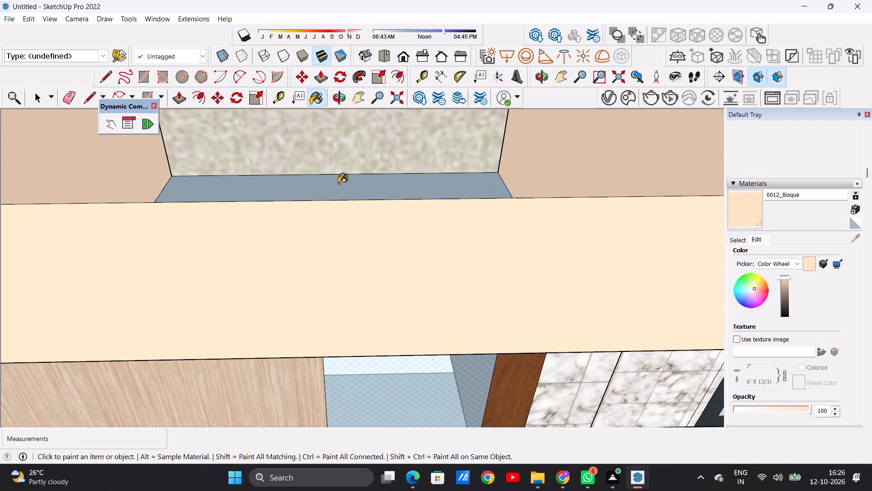
scroll(343, 196, down, 20)
scroll(343, 196, down, 7)
middle_drag(291, 193, 362, 159)
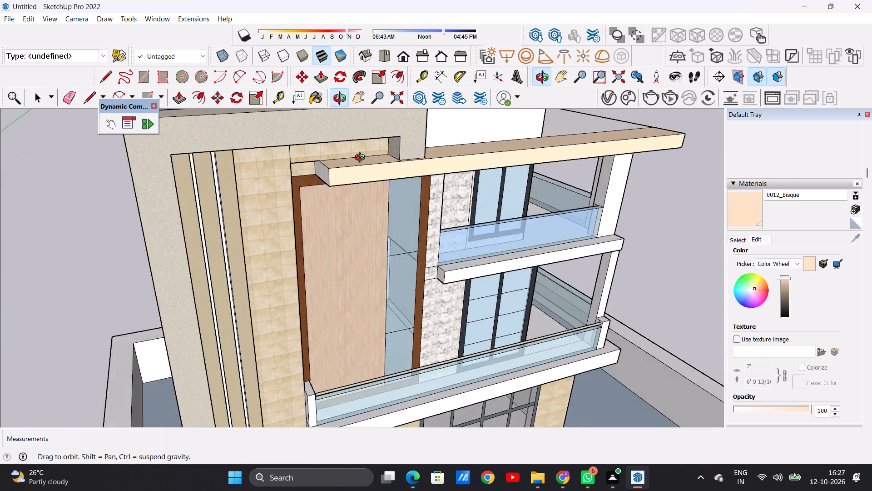
middle_drag(362, 159, 422, 145)
scroll(360, 170, up, 14)
click(365, 163)
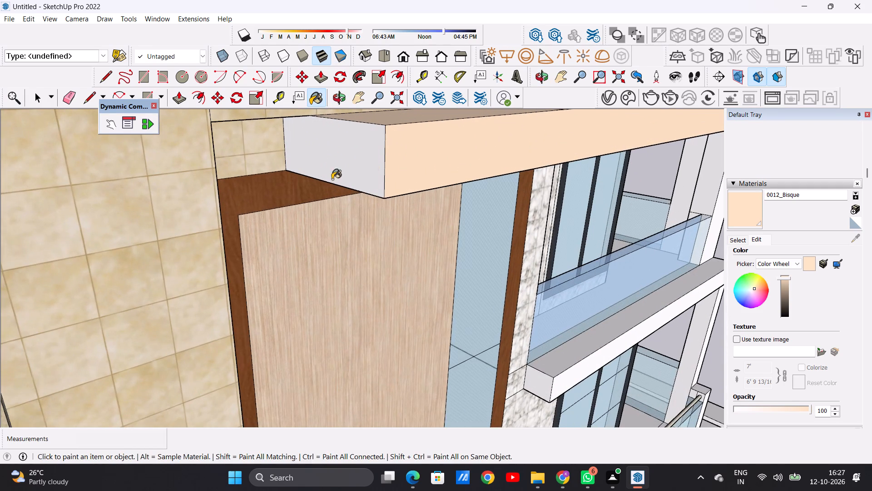
Paint the front and outer side faces of the upper balcony's corner column with 0012_Bisque.
scroll(290, 197, down, 20)
scroll(290, 197, down, 1)
middle_drag(451, 207, 399, 207)
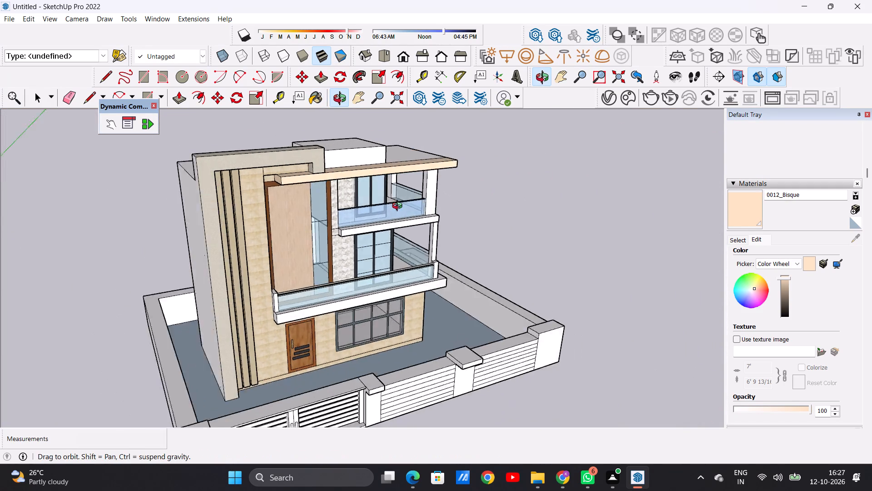
middle_drag(399, 207, 166, 205)
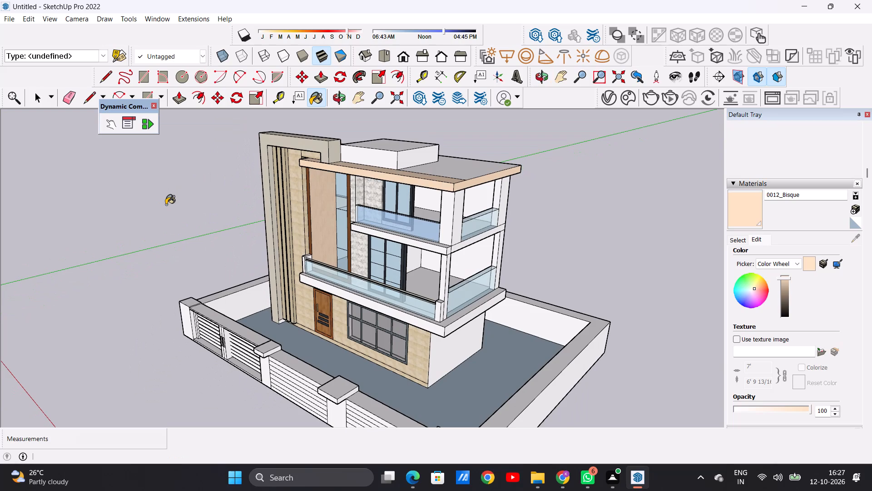
scroll(449, 222, up, 5)
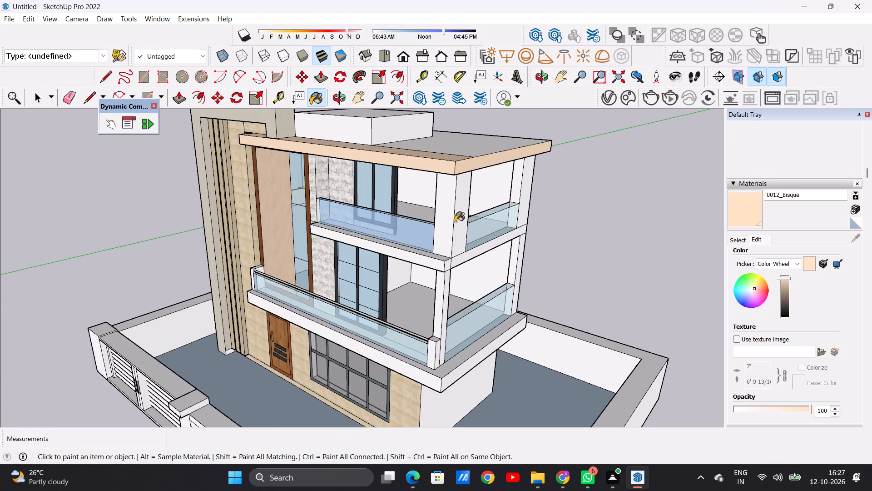
scroll(455, 222, up, 12)
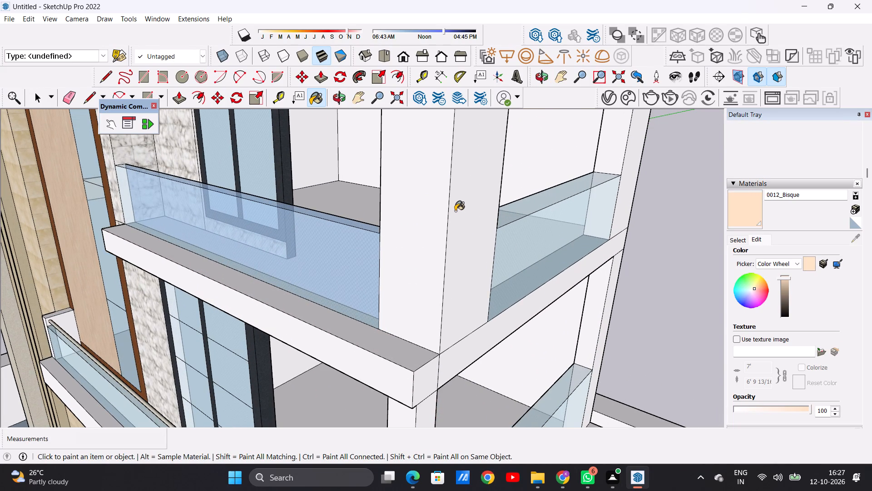
scroll(425, 246, down, 17)
middle_drag(415, 265, 501, 265)
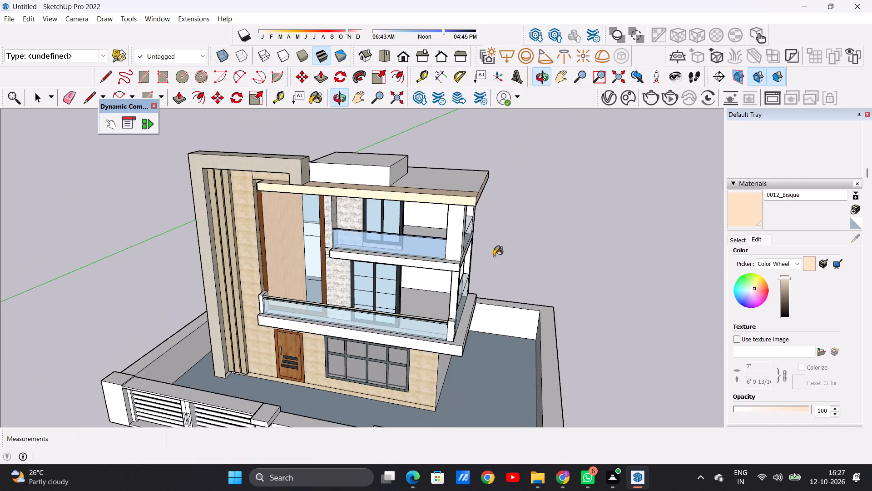
scroll(468, 240, up, 4)
middle_drag(446, 255, 446, 199)
scroll(446, 255, up, 1)
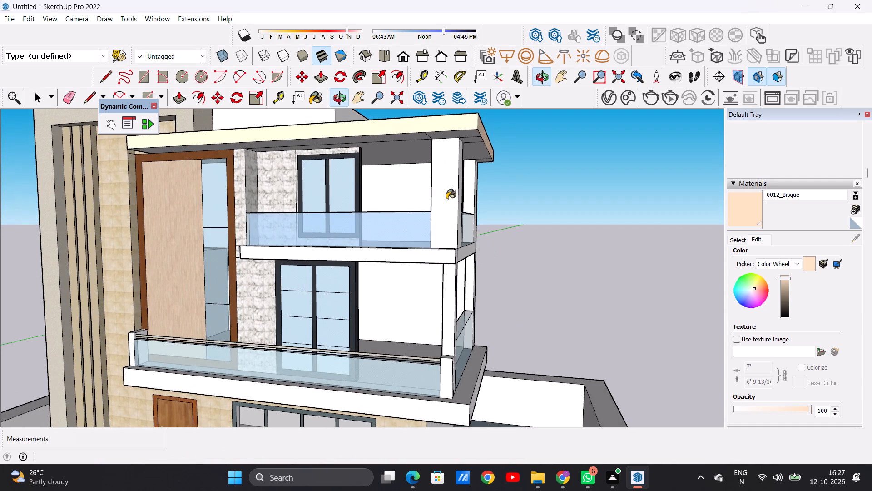
scroll(446, 199, up, 8)
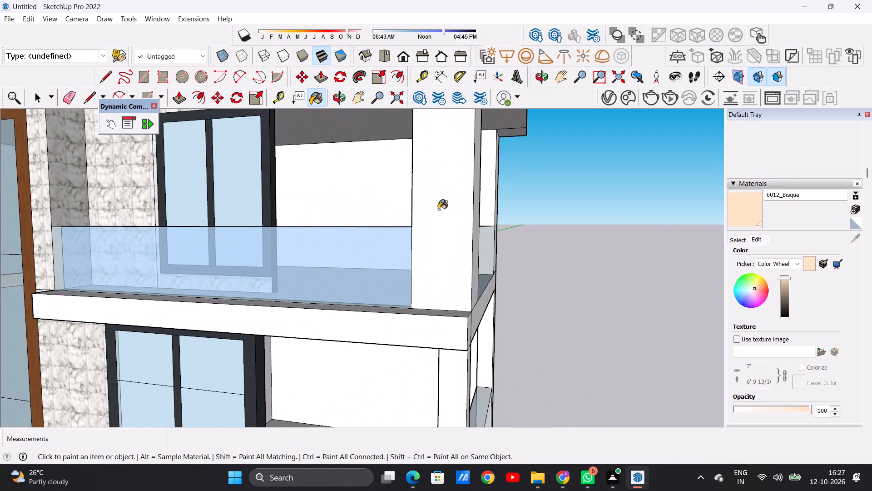
click(438, 210)
drag(478, 212, 471, 214)
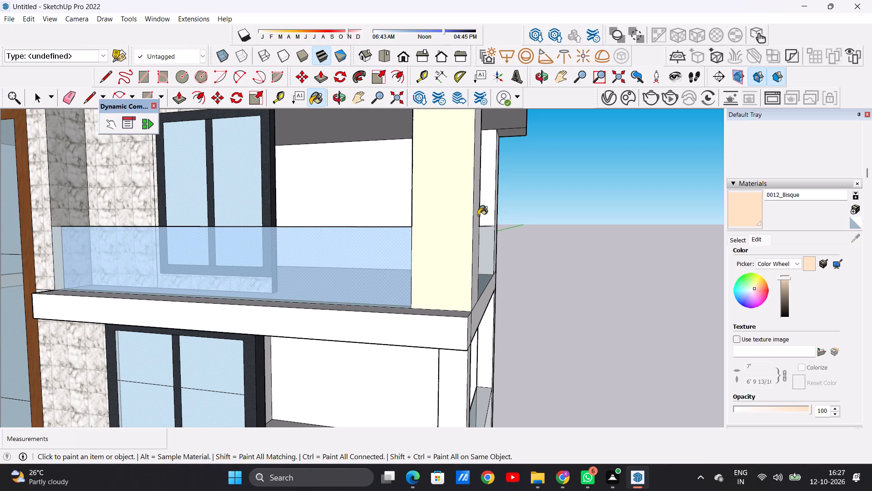
middle_drag(456, 223, 312, 240)
click(341, 219)
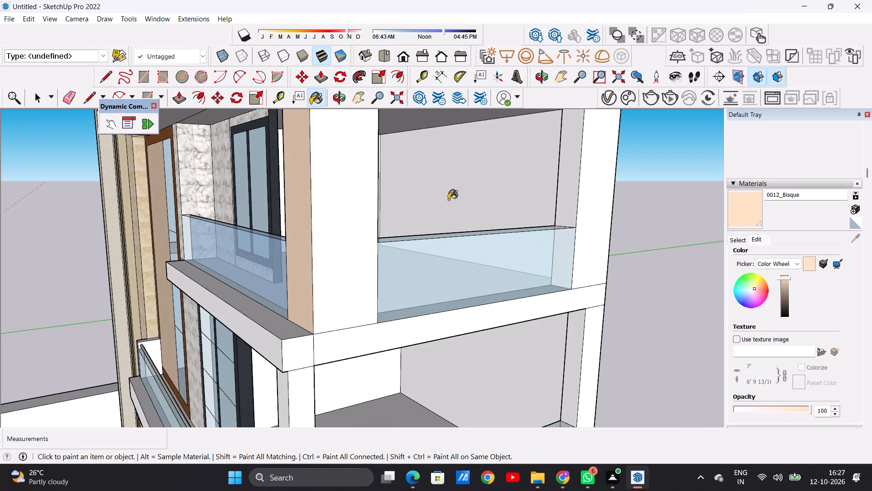
Paint the upper corner column's two inner faces above the end of the front glass railing with 0012_Bisque.
middle_drag(454, 196, 243, 230)
scroll(101, 230, up, 6)
scroll(129, 223, down, 5)
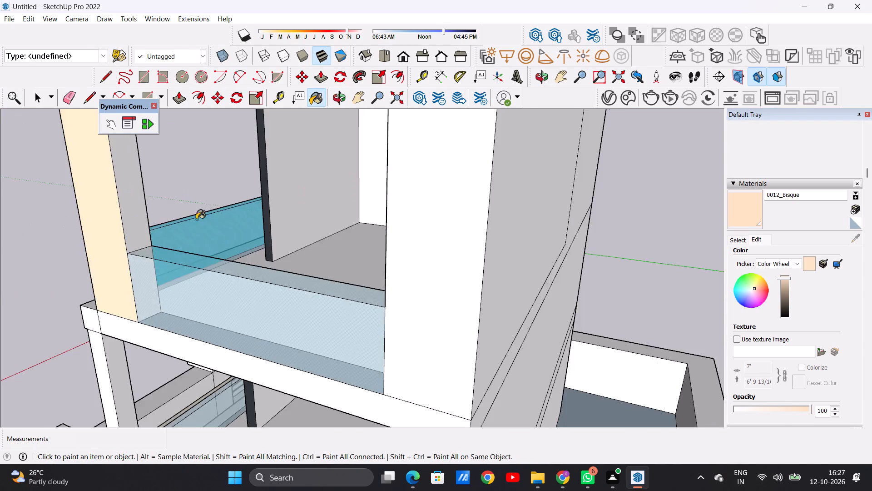
scroll(228, 215, down, 4)
middle_drag(119, 228, 452, 221)
middle_drag(420, 226, 568, 211)
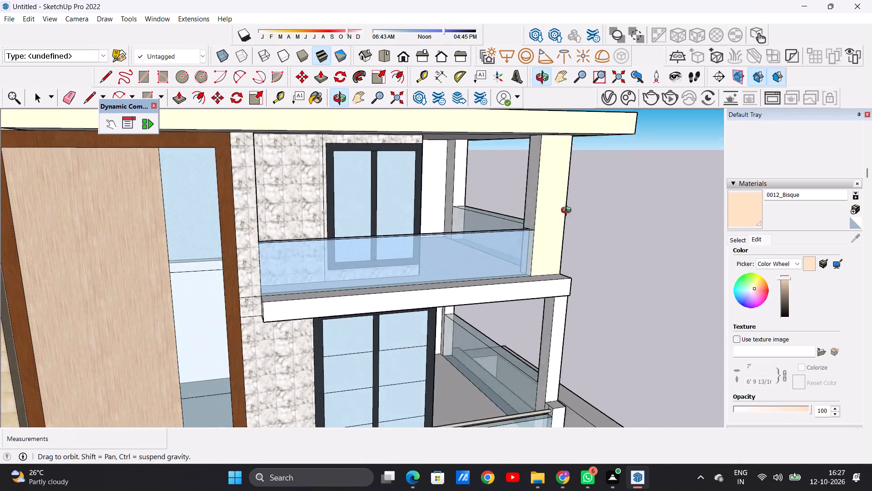
middle_drag(568, 211, 640, 213)
scroll(524, 196, up, 13)
click(522, 192)
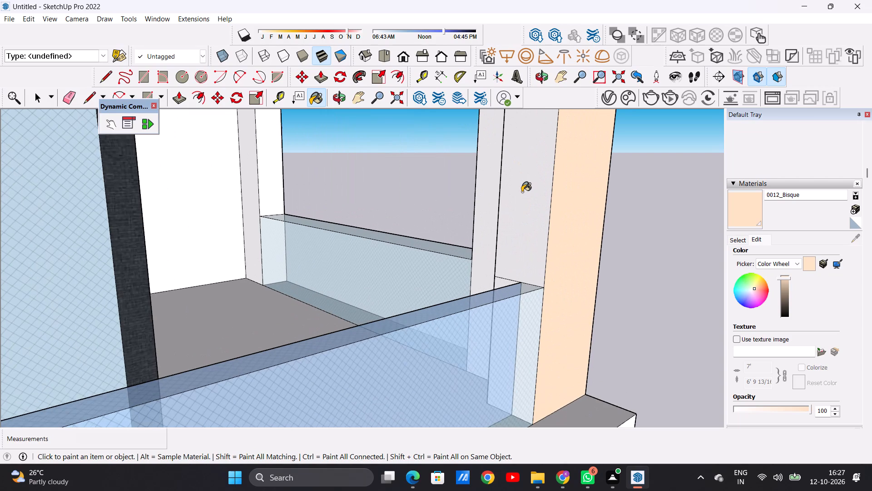
click(481, 198)
scroll(476, 237, down, 8)
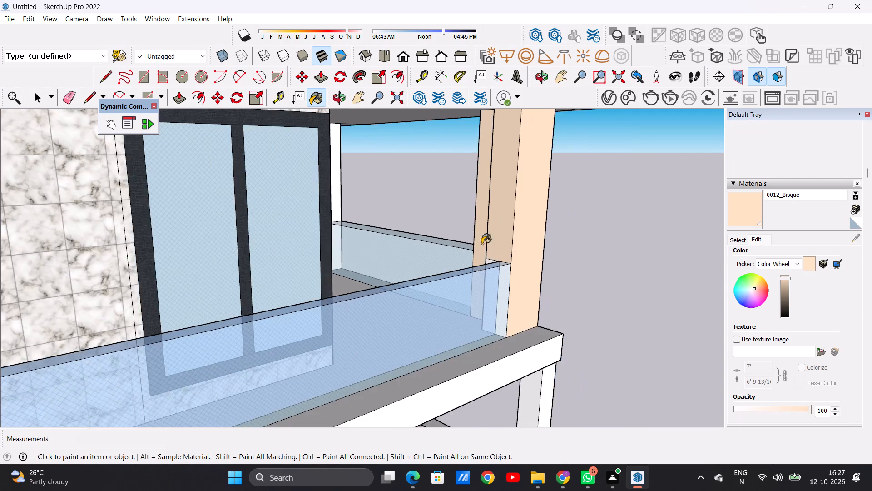
Paint the upper corner column's remaining inner faces behind the side glass railing with 0012_Bisque.
scroll(482, 244, down, 2)
middle_drag(565, 236, 219, 239)
middle_drag(447, 245, 181, 245)
scroll(102, 206, up, 12)
click(96, 207)
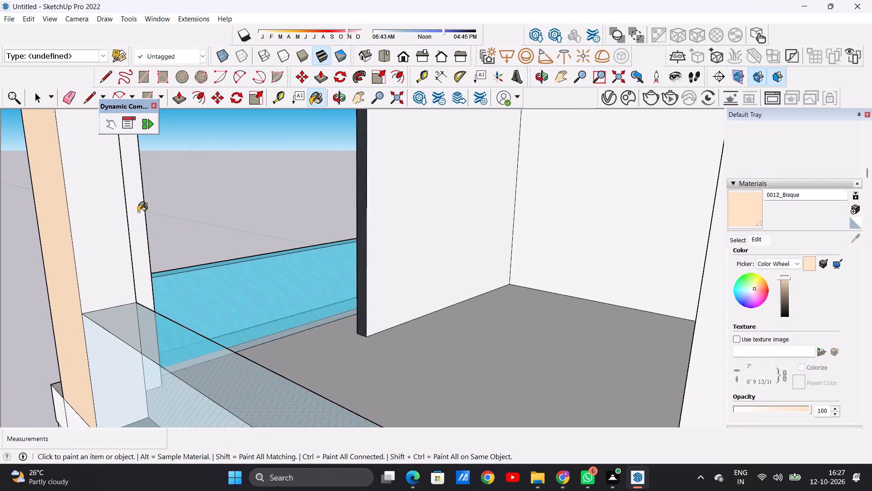
click(138, 214)
Examine the front elevation, the lower balcony and its corner column for the next surfaces to colour.
scroll(142, 271, down, 6)
middle_drag(116, 267, 348, 268)
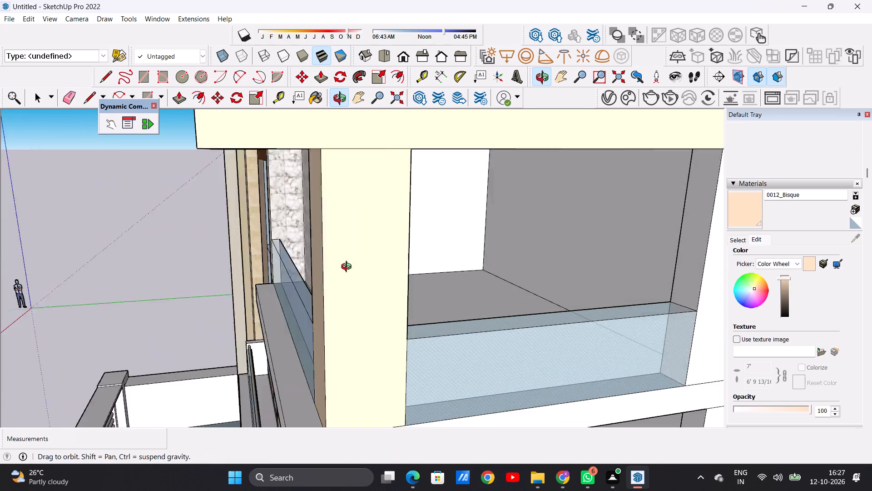
middle_drag(348, 268, 504, 260)
scroll(488, 260, down, 10)
middle_drag(459, 266, 504, 241)
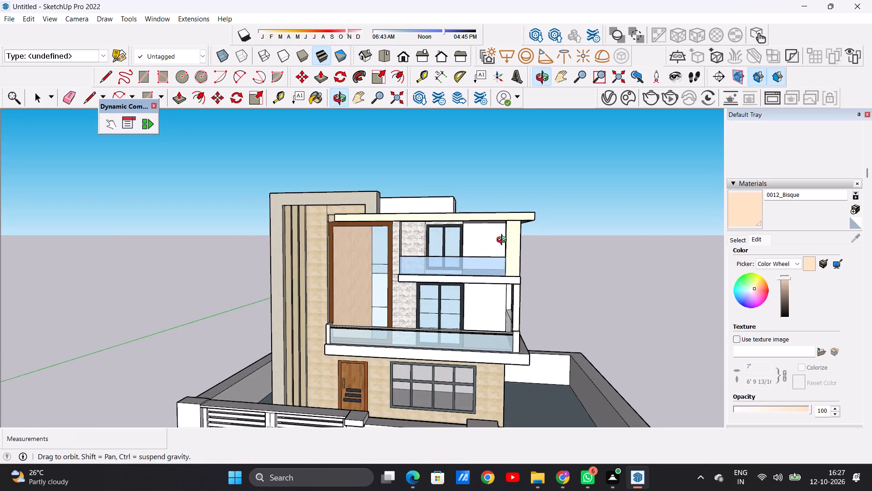
middle_drag(504, 241, 512, 246)
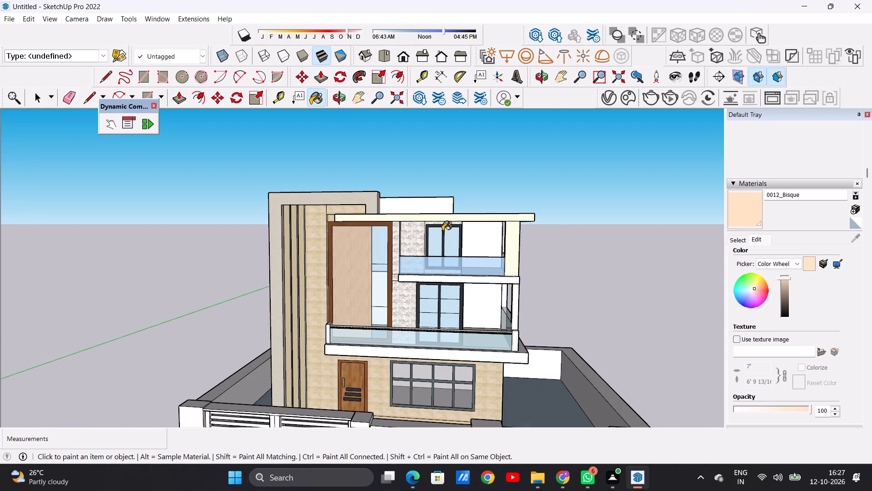
scroll(450, 257, down, 2)
scroll(495, 346, up, 4)
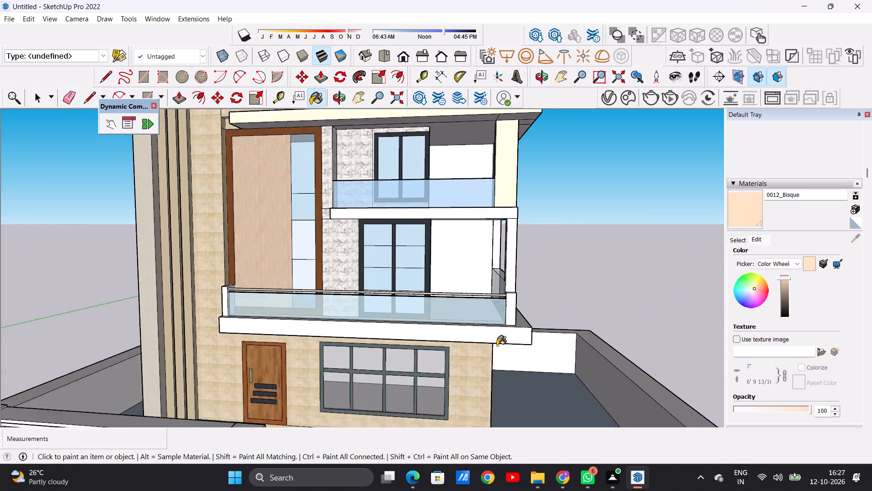
scroll(497, 346, up, 3)
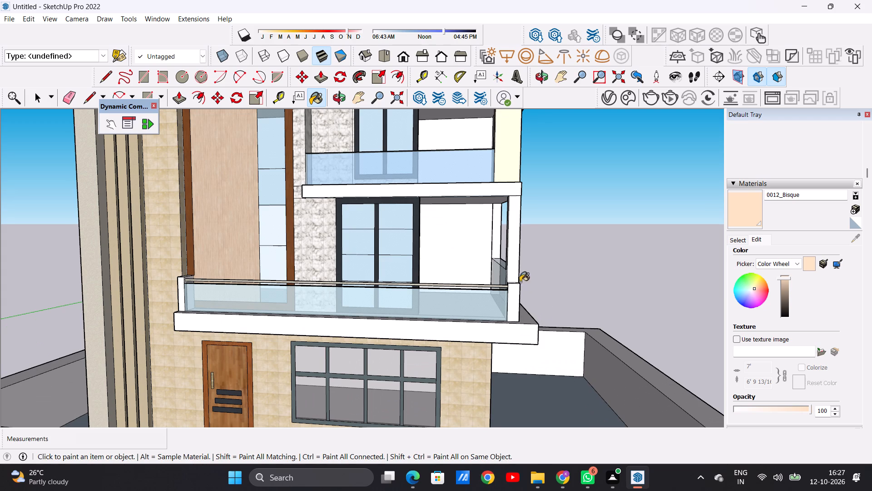
scroll(511, 265, up, 11)
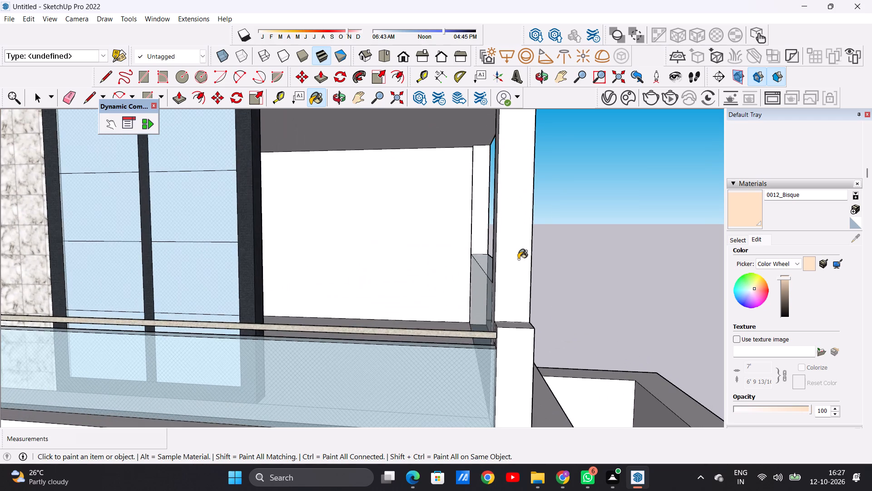
scroll(518, 259, down, 11)
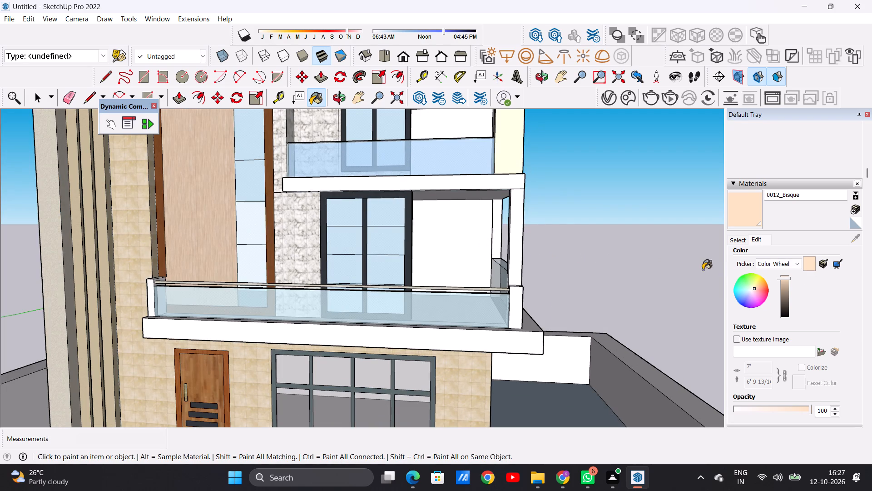
scroll(286, 290, down, 4)
Paint the lower balcony slab's front edge and the top strip outside its glass railing with 0012_Bisque.
scroll(378, 321, up, 9)
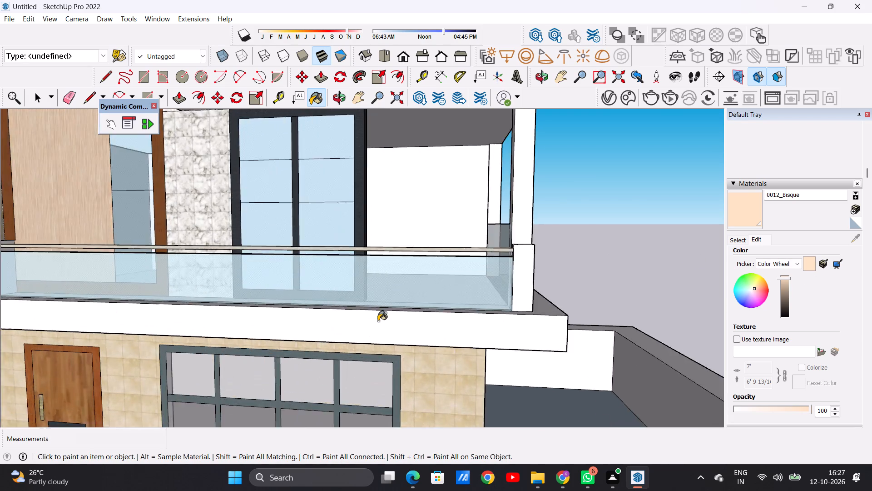
scroll(378, 321, up, 9)
click(374, 321)
scroll(334, 299, down, 9)
middle_drag(339, 290, 344, 330)
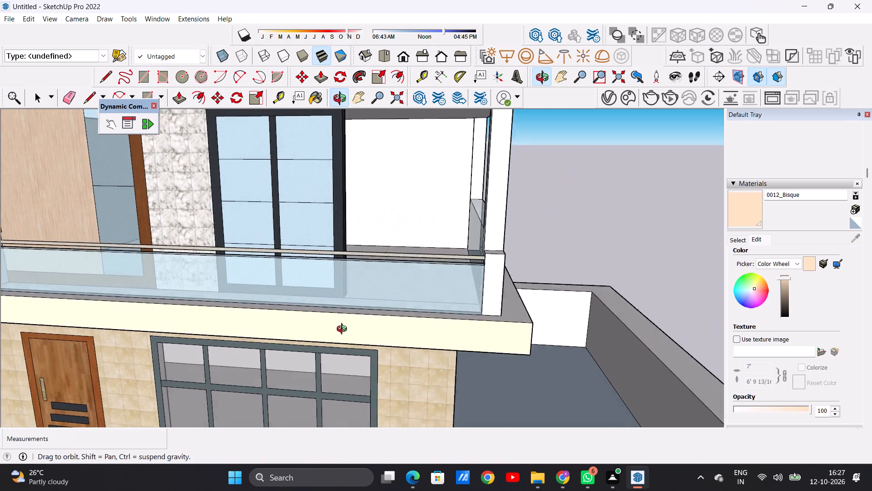
middle_drag(344, 330, 350, 371)
scroll(369, 343, up, 7)
scroll(365, 342, down, 1)
scroll(365, 342, up, 1)
scroll(365, 342, down, 1)
scroll(365, 342, up, 3)
click(363, 339)
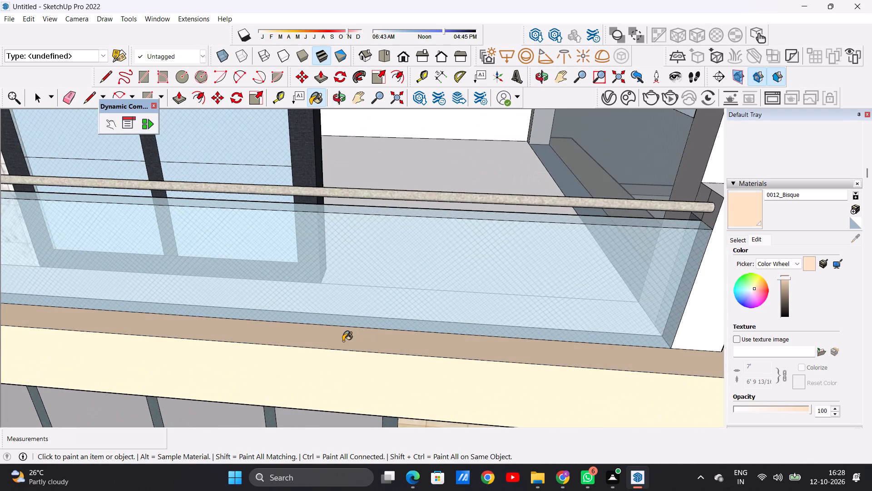
Paint the lower balcony slab's side edge and its opposite end face near the entrance door with 0012_Bisque.
scroll(342, 341, down, 20)
scroll(342, 341, down, 1)
middle_drag(400, 362, 300, 336)
scroll(381, 347, up, 14)
click(363, 348)
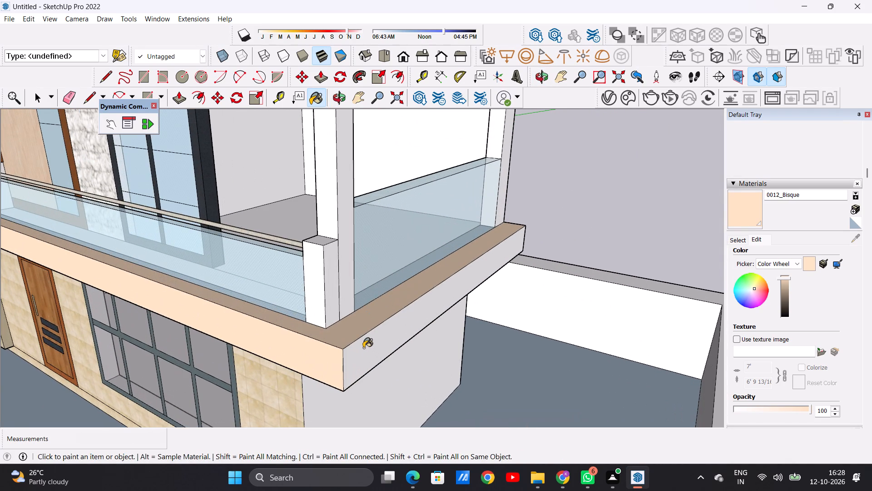
scroll(367, 336, down, 11)
middle_drag(234, 320, 579, 283)
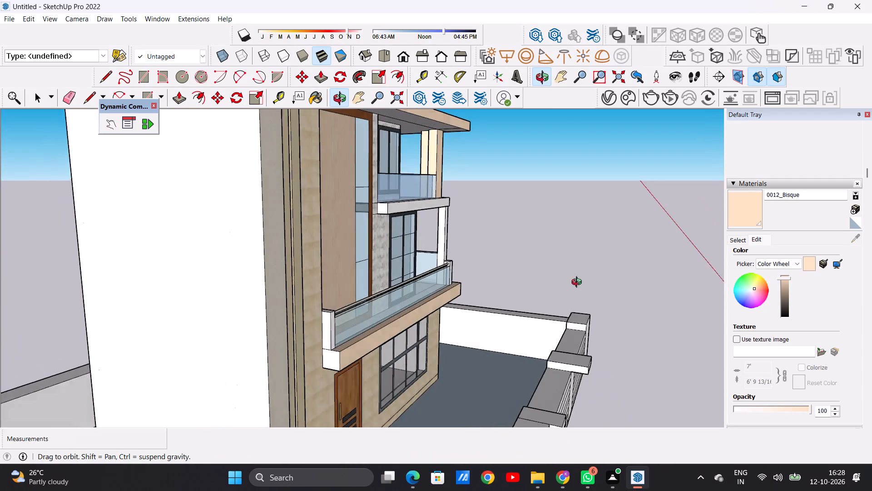
middle_drag(579, 283, 579, 283)
scroll(339, 383, up, 9)
click(335, 339)
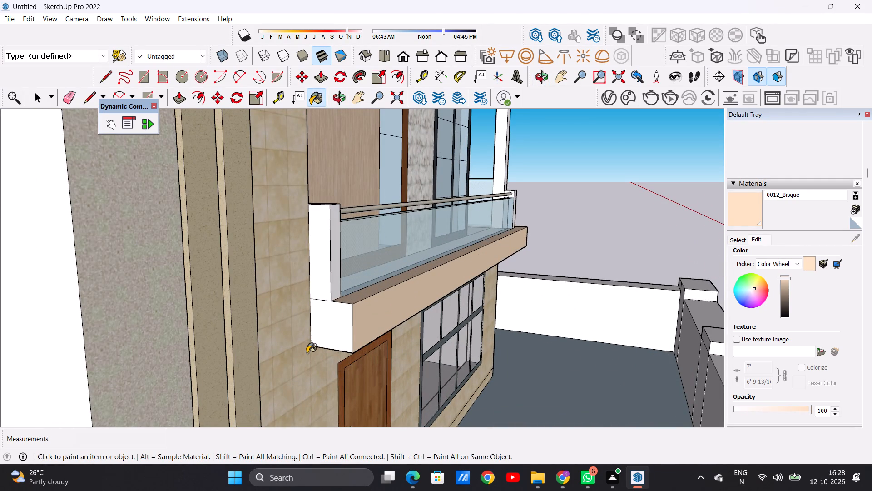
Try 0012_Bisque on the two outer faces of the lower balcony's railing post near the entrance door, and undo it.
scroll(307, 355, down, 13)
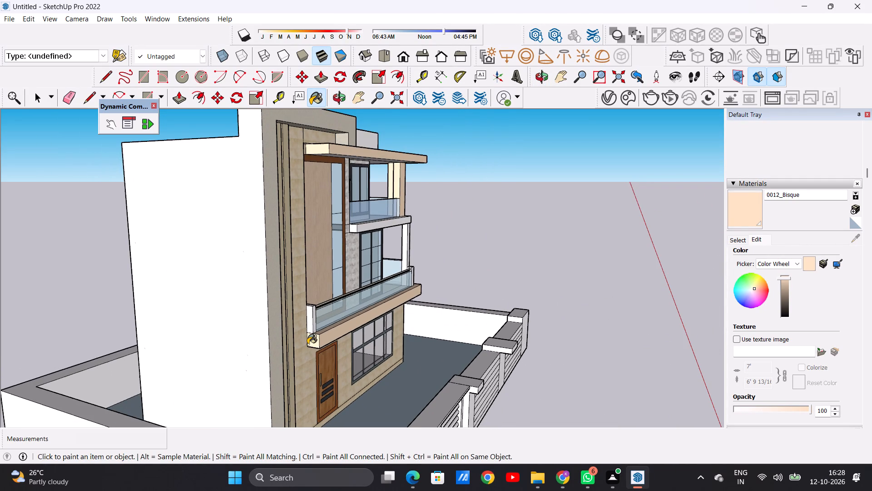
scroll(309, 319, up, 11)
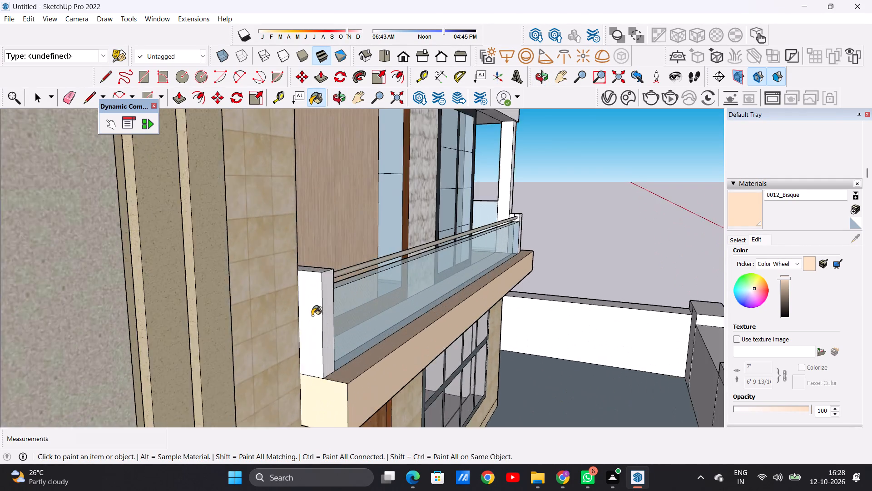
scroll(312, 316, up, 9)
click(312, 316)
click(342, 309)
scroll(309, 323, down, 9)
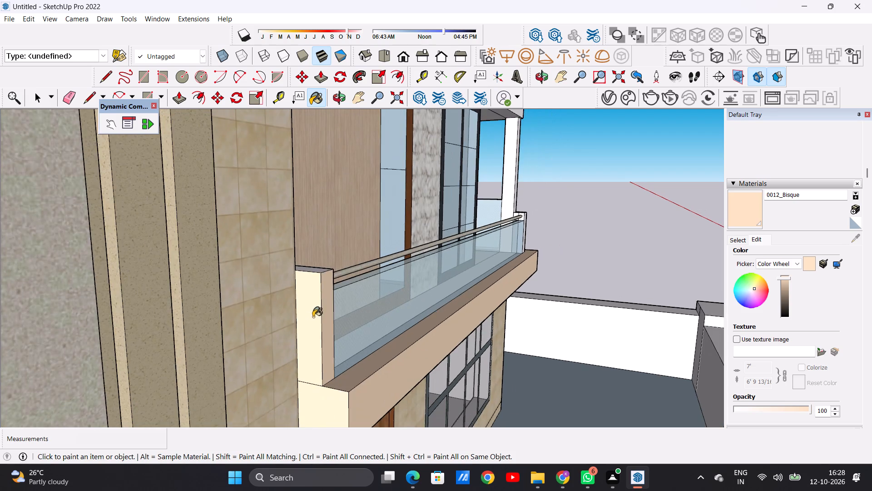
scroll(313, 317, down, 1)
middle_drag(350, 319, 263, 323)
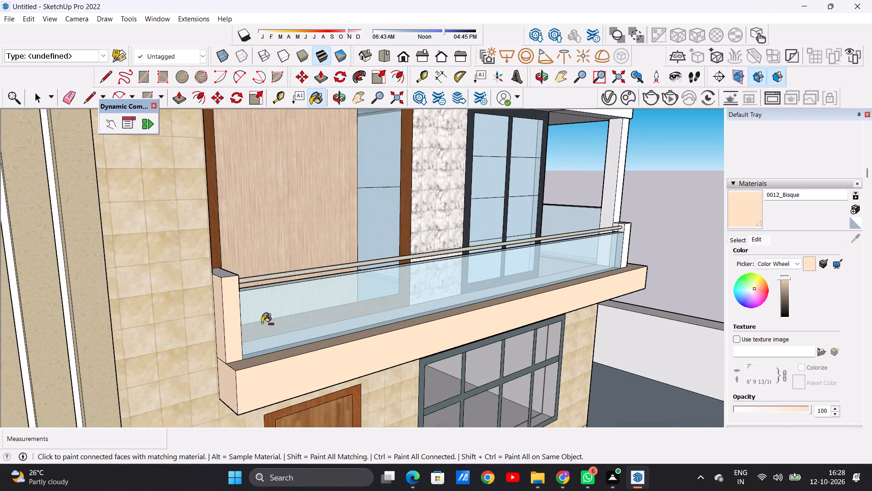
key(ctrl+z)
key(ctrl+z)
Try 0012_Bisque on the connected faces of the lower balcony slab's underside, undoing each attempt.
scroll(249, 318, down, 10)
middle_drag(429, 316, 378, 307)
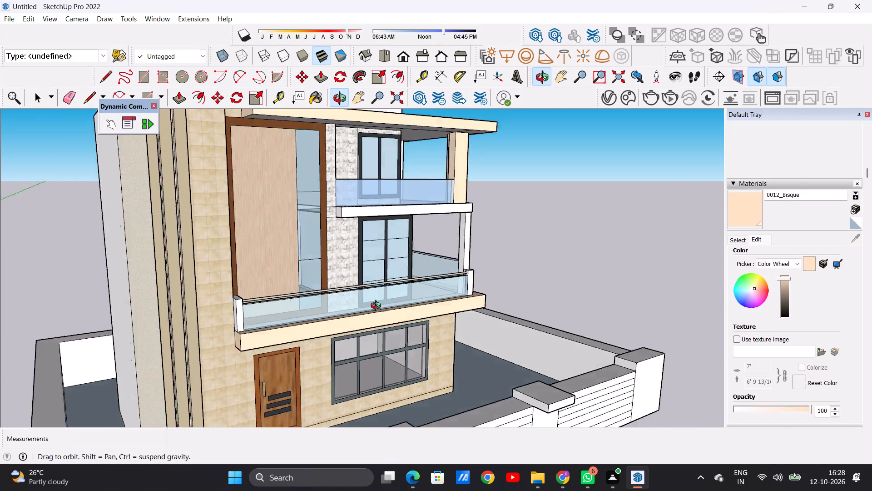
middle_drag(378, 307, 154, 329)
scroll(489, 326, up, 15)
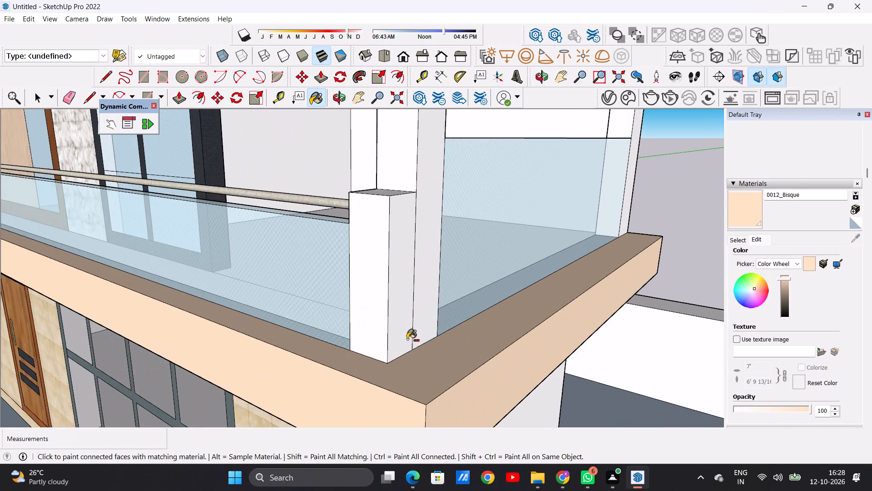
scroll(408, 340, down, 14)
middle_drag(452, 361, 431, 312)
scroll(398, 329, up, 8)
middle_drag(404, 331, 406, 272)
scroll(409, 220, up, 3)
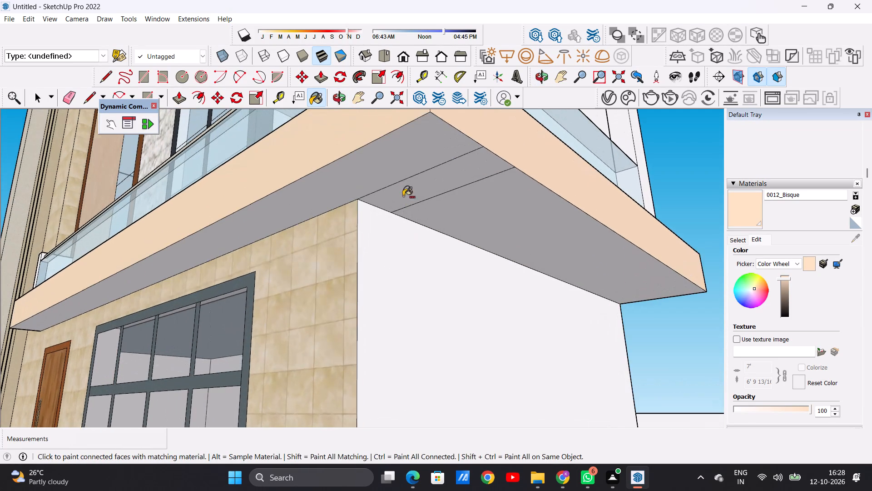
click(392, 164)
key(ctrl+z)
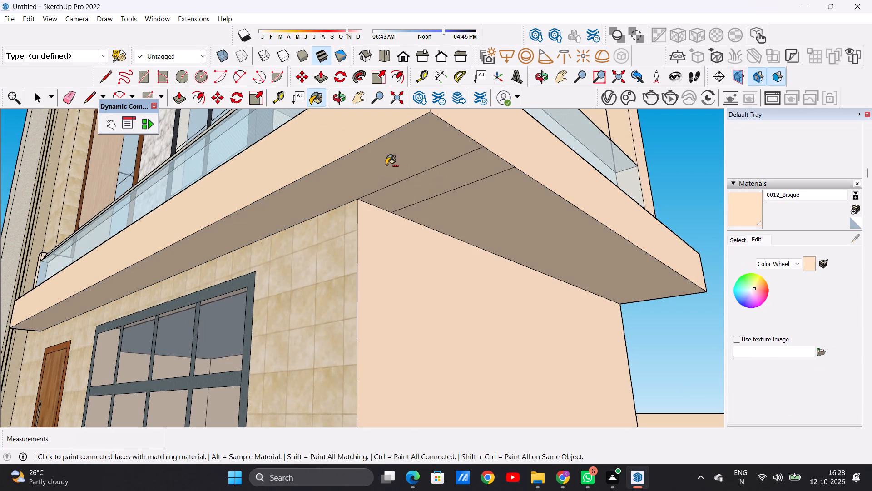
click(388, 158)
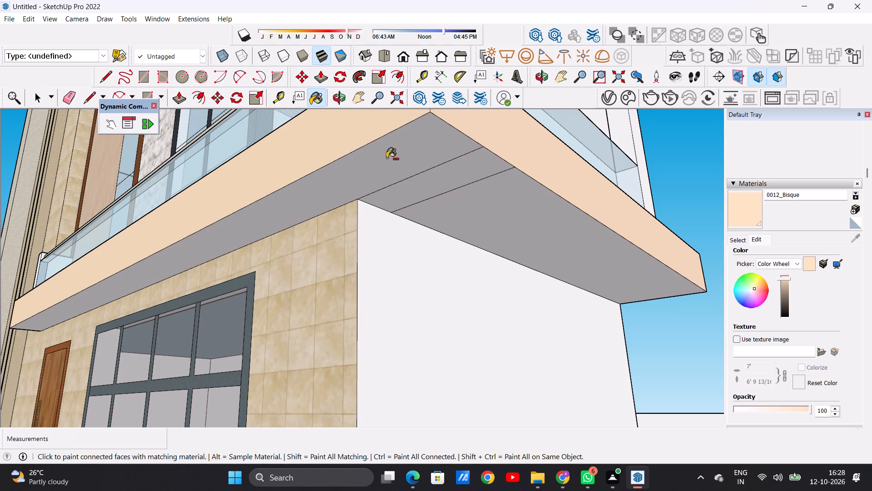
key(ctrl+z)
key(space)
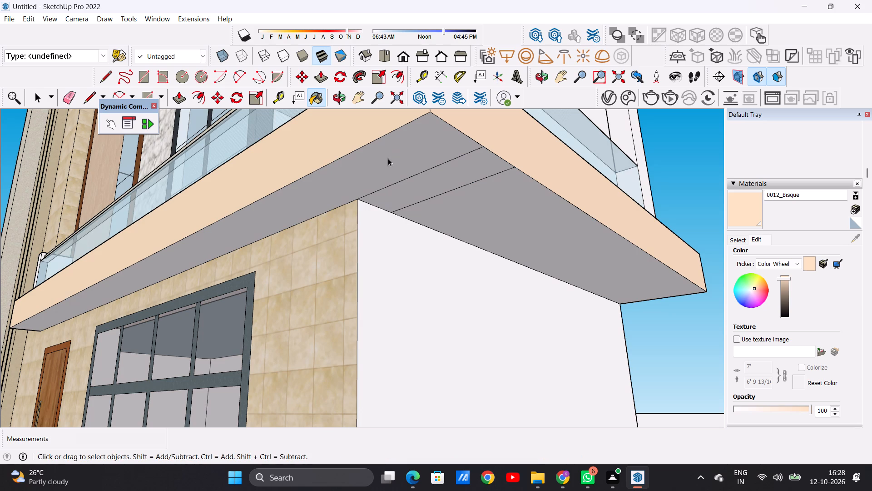
Examine the lower balcony slab's underside and its junction with the ground-floor side wall.
middle_drag(40, 333, 71, 327)
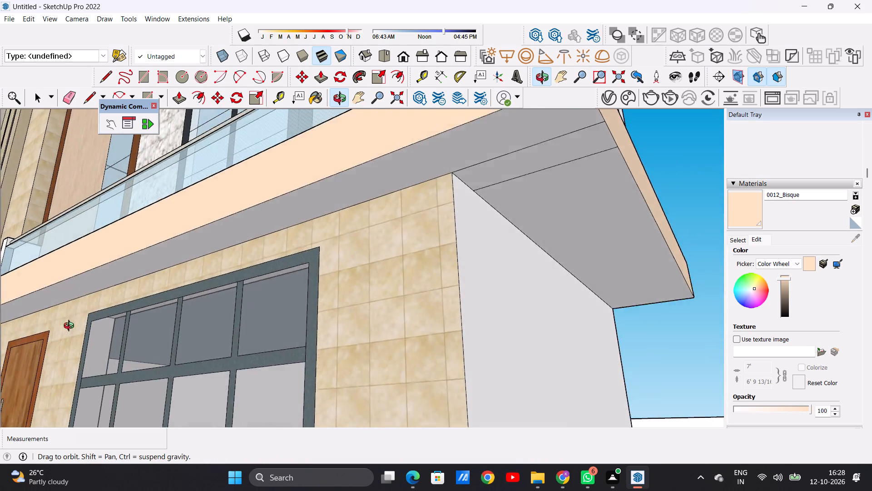
middle_drag(71, 327, 91, 333)
scroll(91, 333, down, 4)
scroll(221, 323, down, 6)
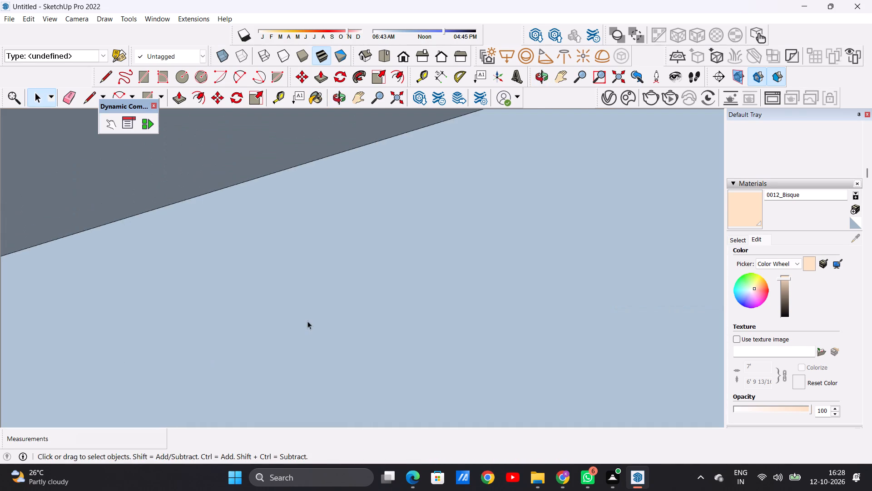
click(404, 54)
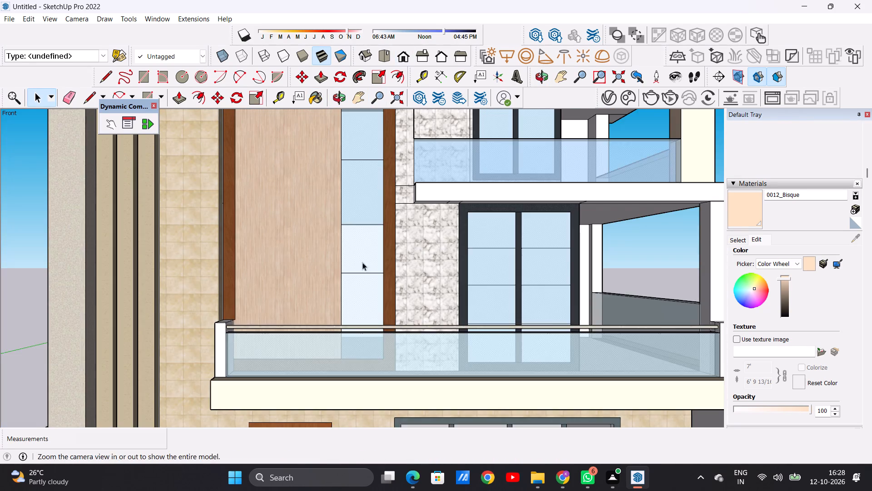
scroll(355, 287, down, 15)
middle_drag(418, 343, 259, 282)
scroll(449, 316, up, 5)
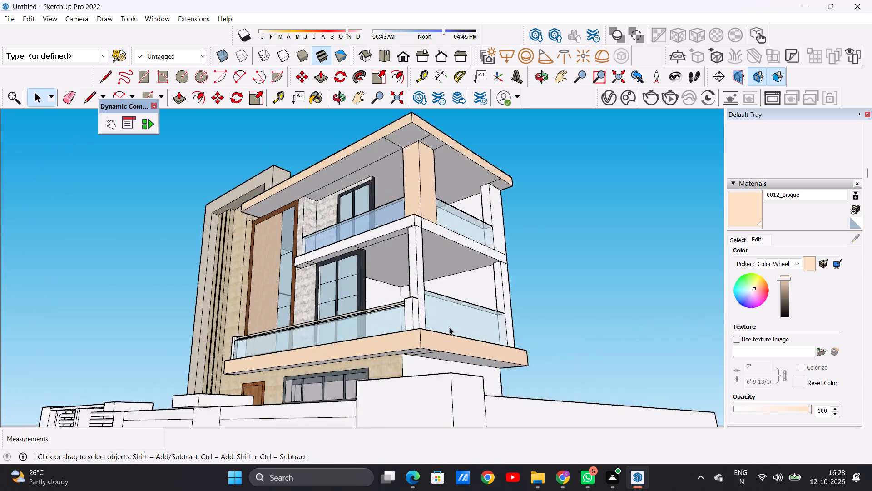
scroll(449, 327, up, 20)
scroll(449, 327, up, 1)
middle_drag(411, 371, 373, 334)
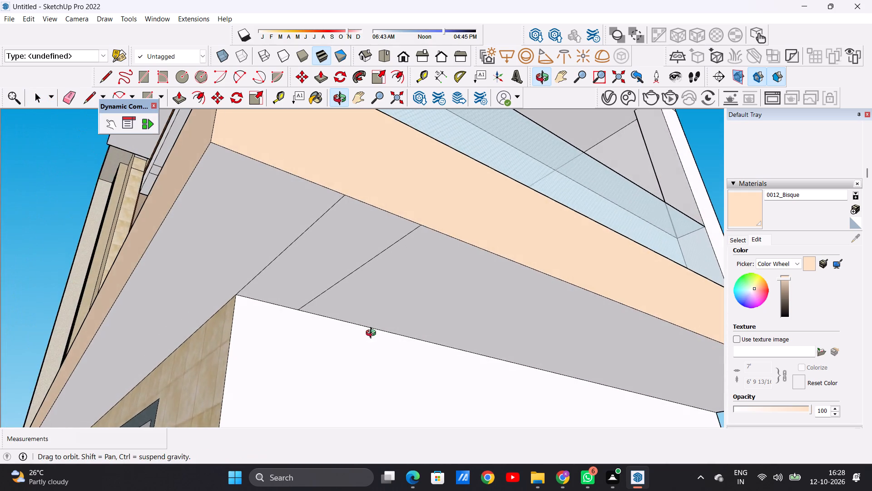
middle_drag(373, 334, 337, 336)
scroll(343, 347, up, 7)
scroll(342, 344, down, 1)
scroll(341, 344, up, 1)
scroll(340, 346, down, 5)
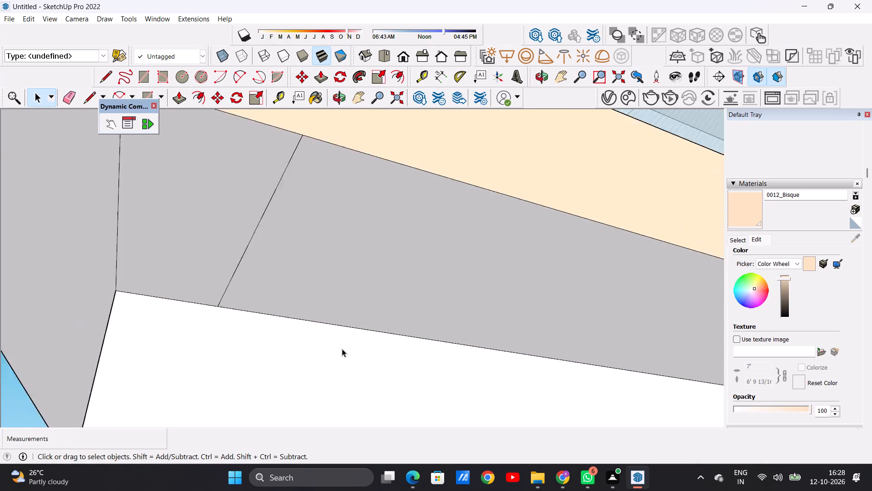
scroll(342, 349, down, 15)
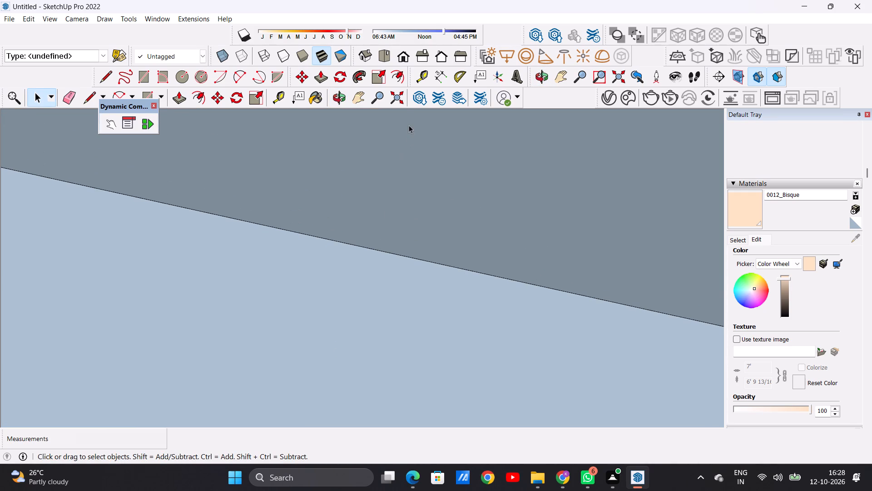
Paint the three underside faces of the lower balcony slab individually with 0012_Bisque.
click(406, 60)
scroll(382, 231, down, 7)
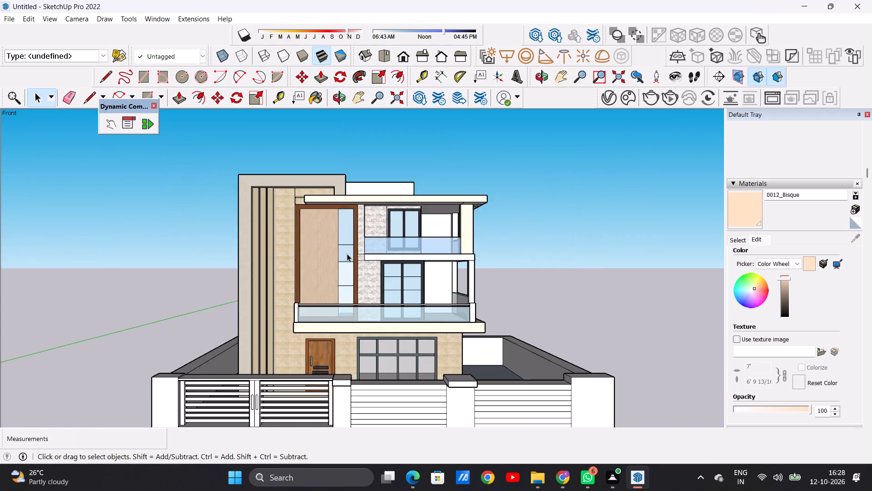
scroll(347, 254, down, 5)
middle_drag(433, 280, 391, 235)
scroll(417, 322, up, 8)
scroll(471, 330, down, 1)
scroll(471, 330, up, 6)
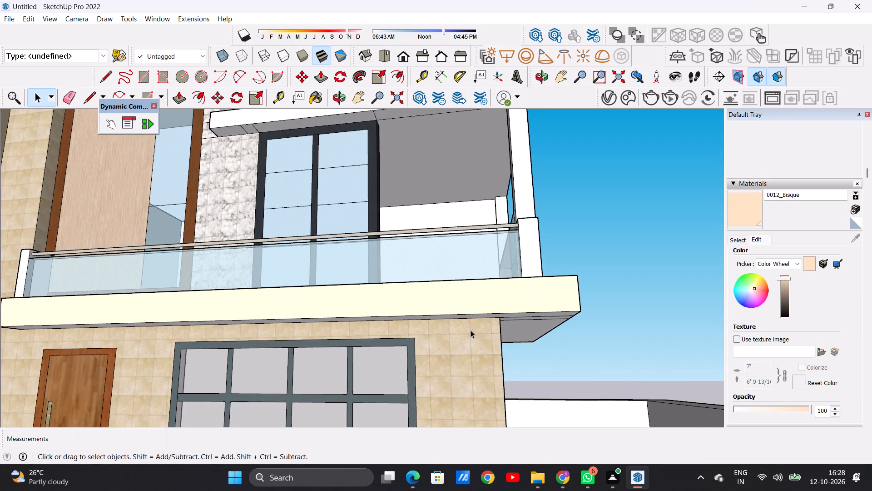
middle_drag(499, 293, 441, 305)
scroll(497, 356, up, 3)
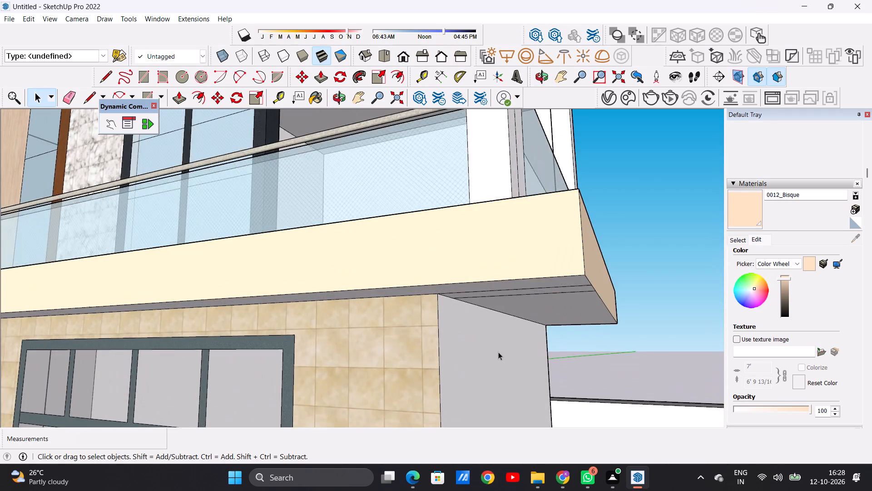
scroll(498, 352, up, 3)
middle_drag(497, 351, 468, 306)
click(731, 203)
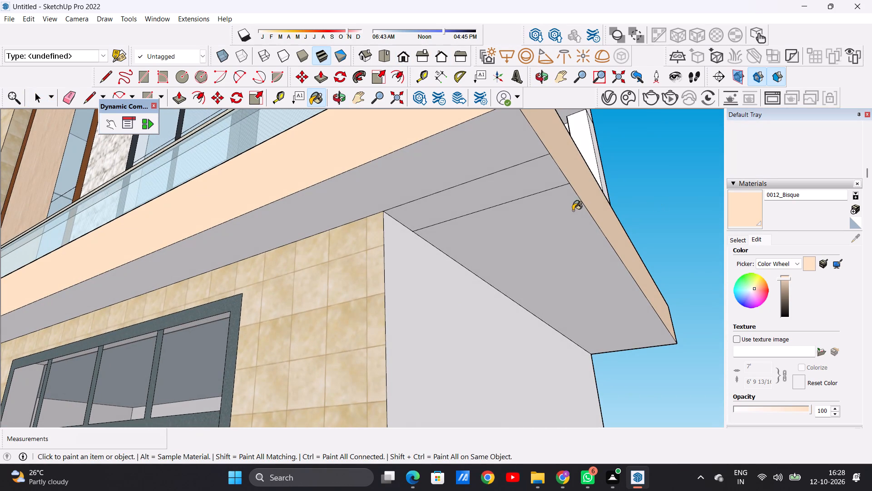
click(529, 186)
click(493, 159)
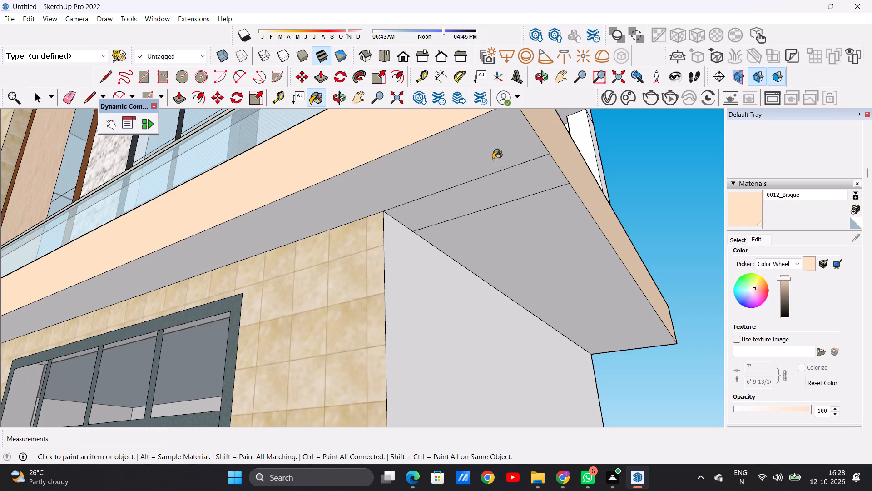
click(566, 200)
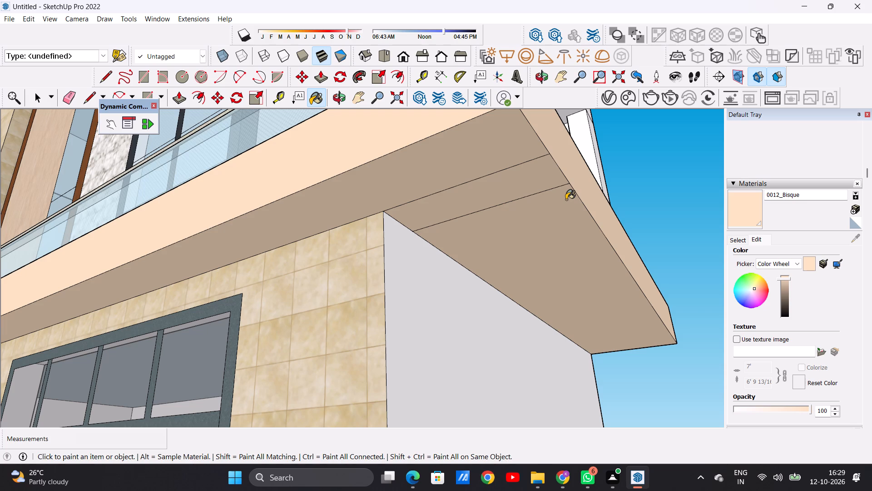
Examine the front elevation, the balcony corner and the slab edges for the next surfaces to colour.
scroll(492, 223, down, 15)
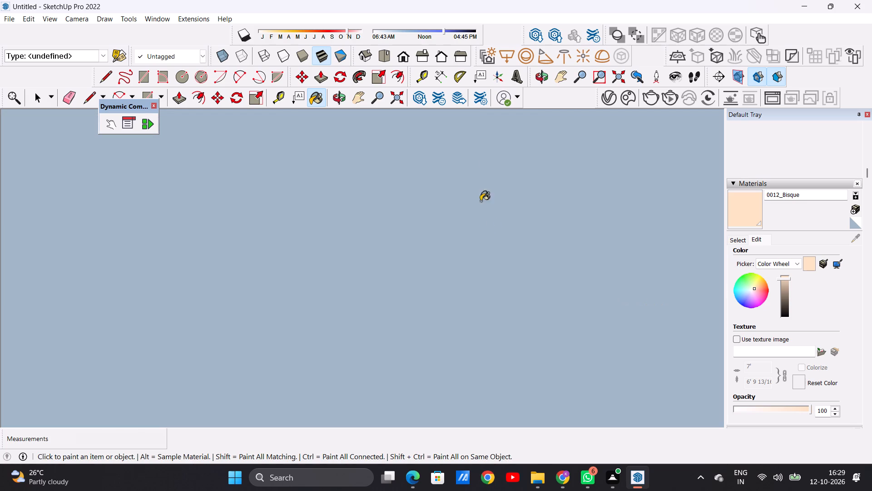
click(400, 59)
scroll(376, 255, down, 11)
scroll(347, 279, up, 1)
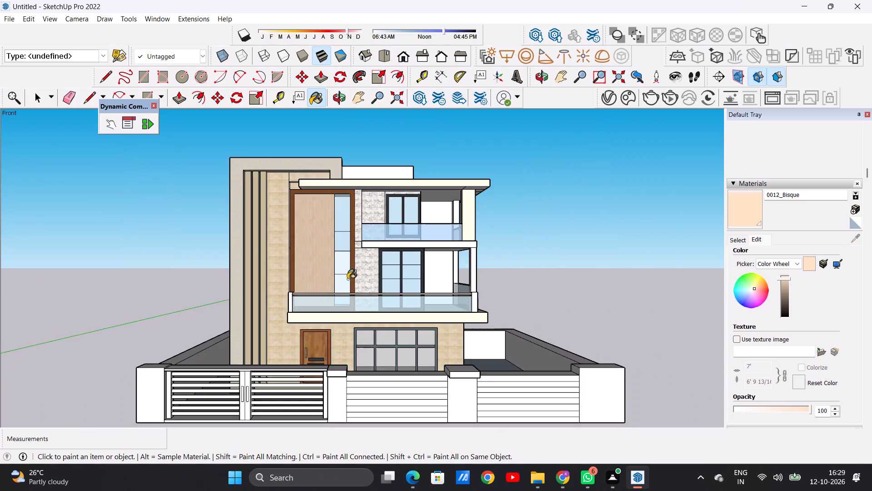
scroll(343, 288, down, 2)
middle_drag(312, 329, 204, 321)
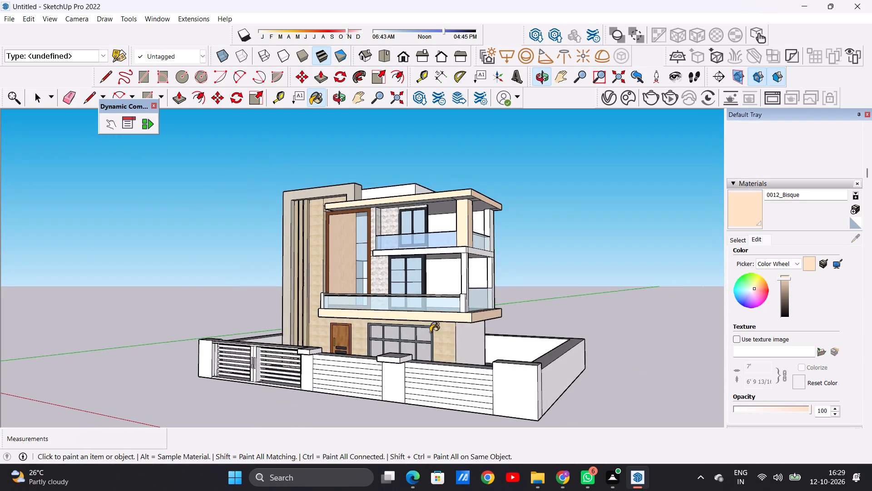
middle_drag(473, 332, 409, 309)
scroll(490, 333, up, 7)
middle_drag(458, 325, 410, 308)
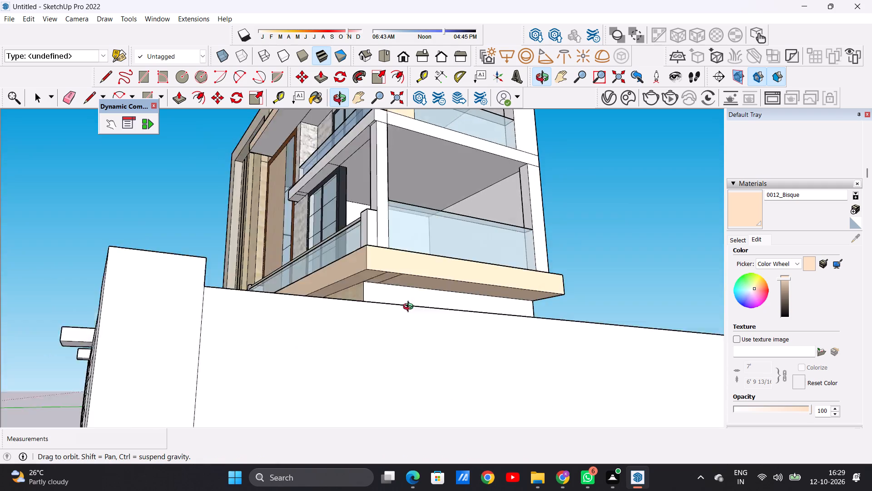
middle_drag(410, 308, 567, 361)
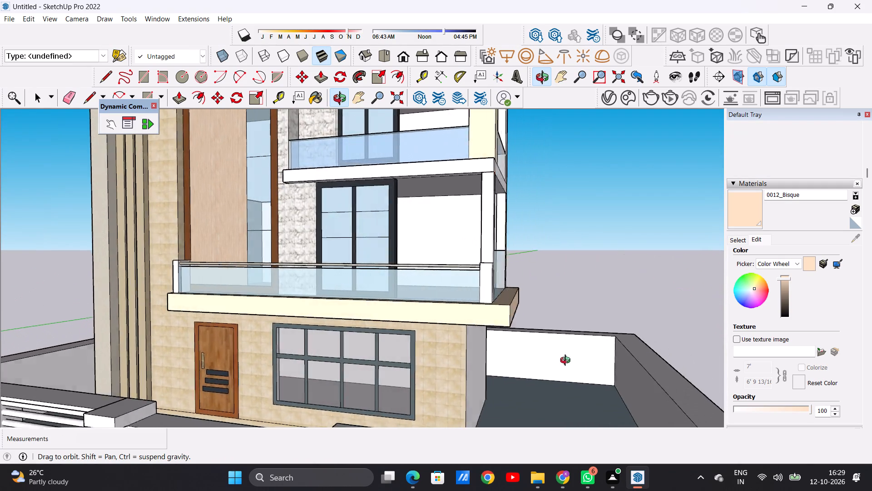
middle_drag(567, 361, 603, 359)
scroll(469, 354, down, 9)
scroll(432, 360, up, 7)
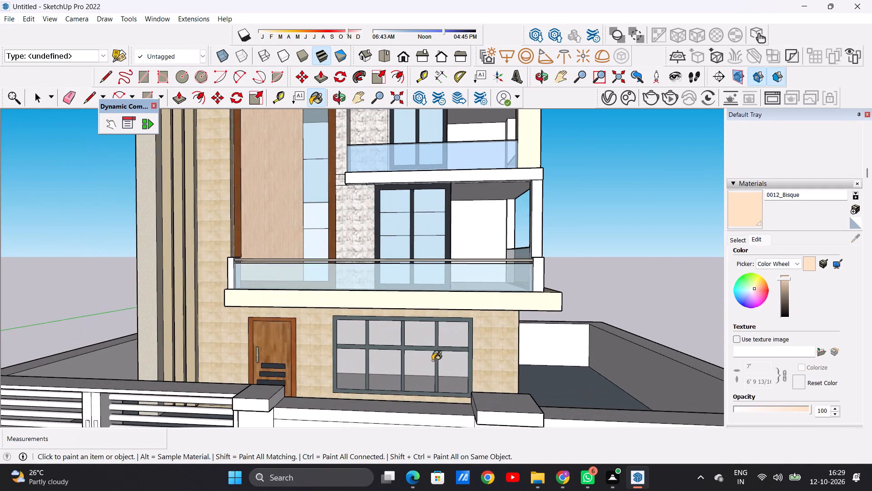
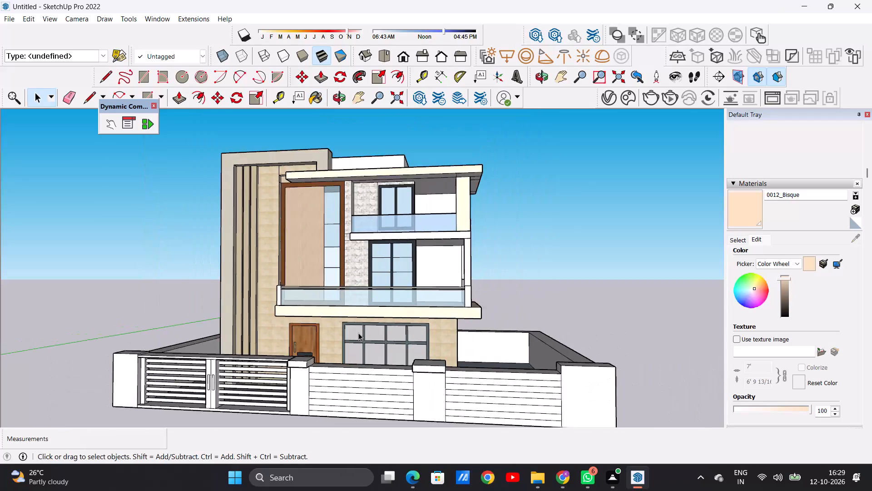
Paint the front and balcony-facing side of the first-floor balcony's corner column with Formica Graystone from the Synthetic Surfaces collection.
scroll(419, 269, up, 15)
middle_drag(401, 313, 410, 313)
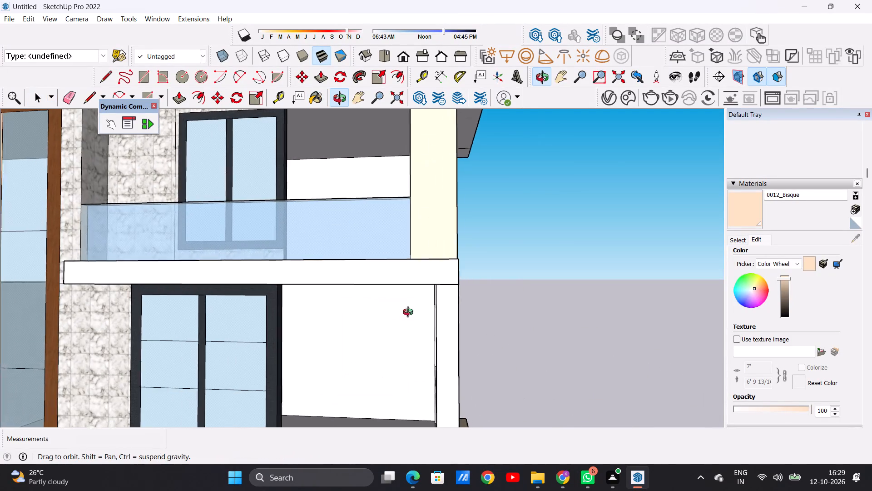
middle_drag(410, 313, 444, 326)
scroll(442, 326, down, 12)
scroll(450, 336, up, 5)
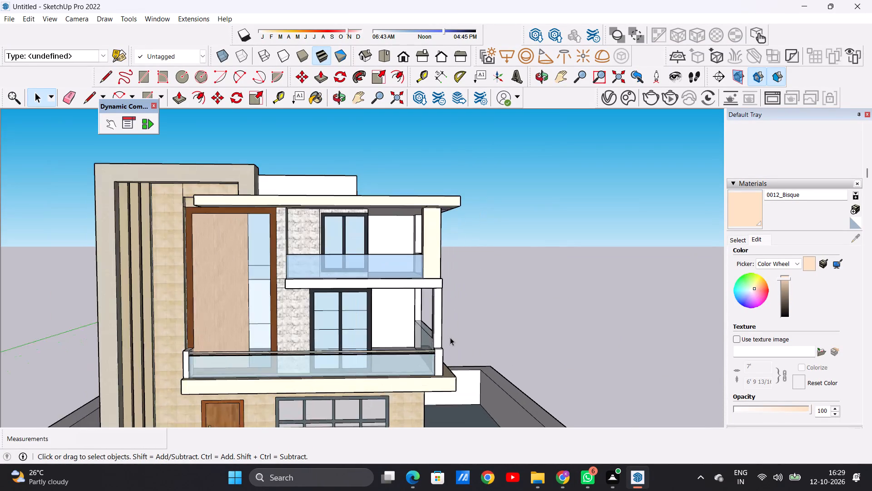
middle_drag(453, 342, 412, 339)
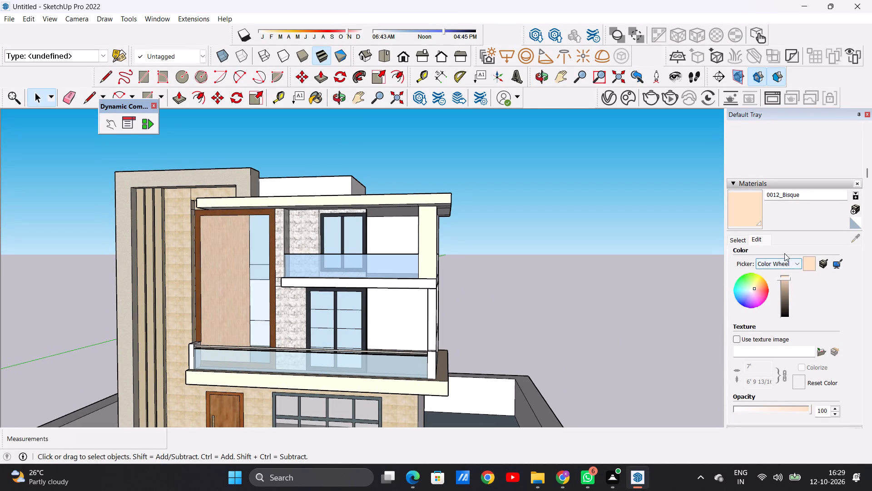
click(736, 240)
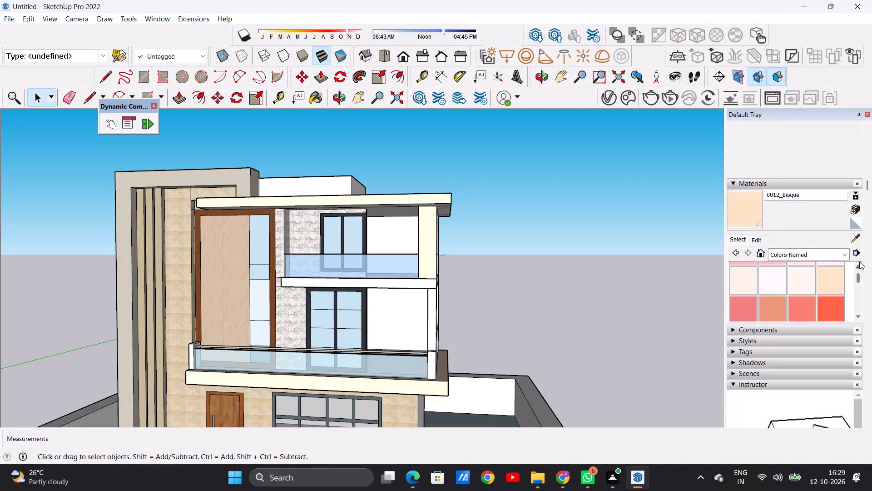
click(844, 256)
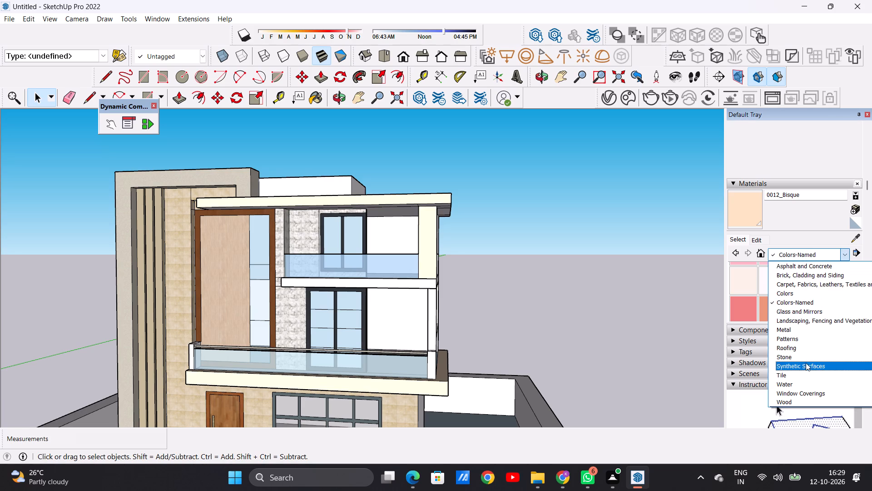
click(804, 365)
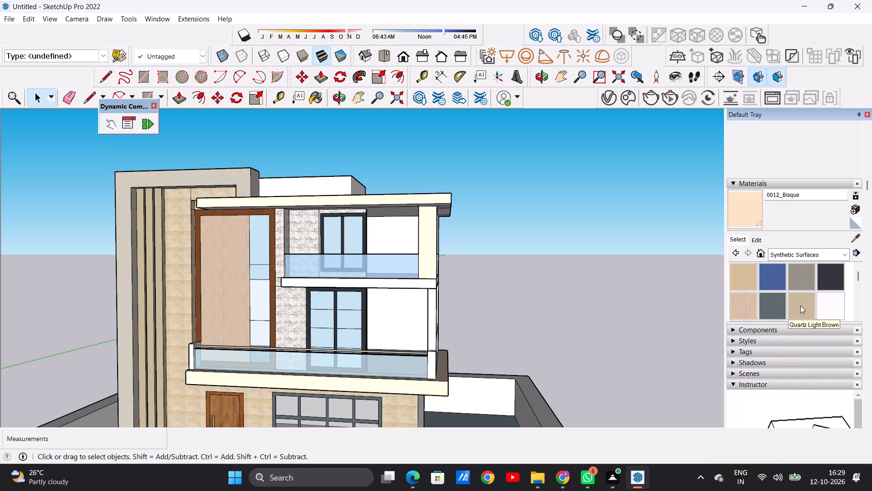
click(799, 274)
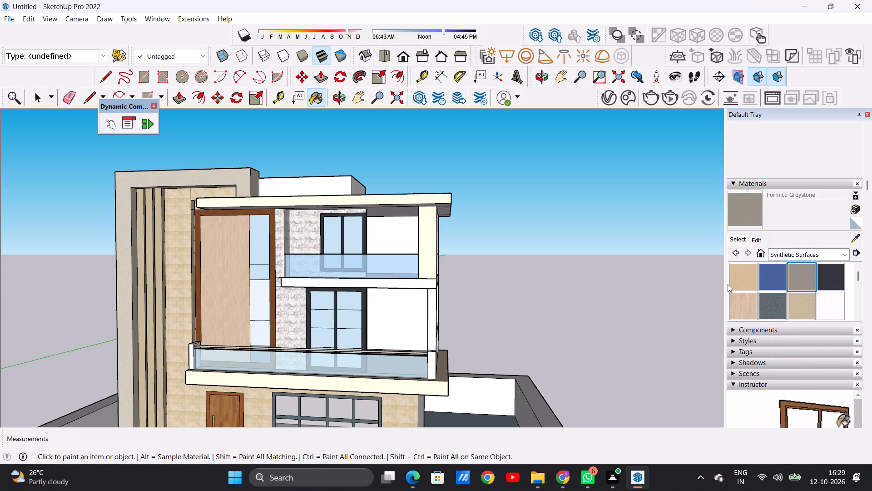
scroll(430, 349, up, 15)
click(429, 323)
scroll(426, 338, down, 7)
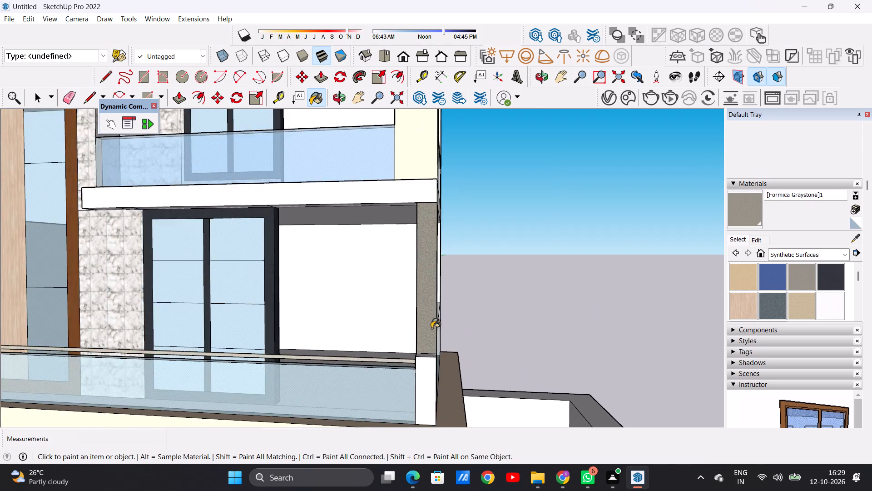
scroll(431, 328, down, 4)
middle_drag(409, 332, 581, 346)
scroll(474, 328, up, 1)
scroll(474, 328, down, 2)
scroll(474, 328, up, 5)
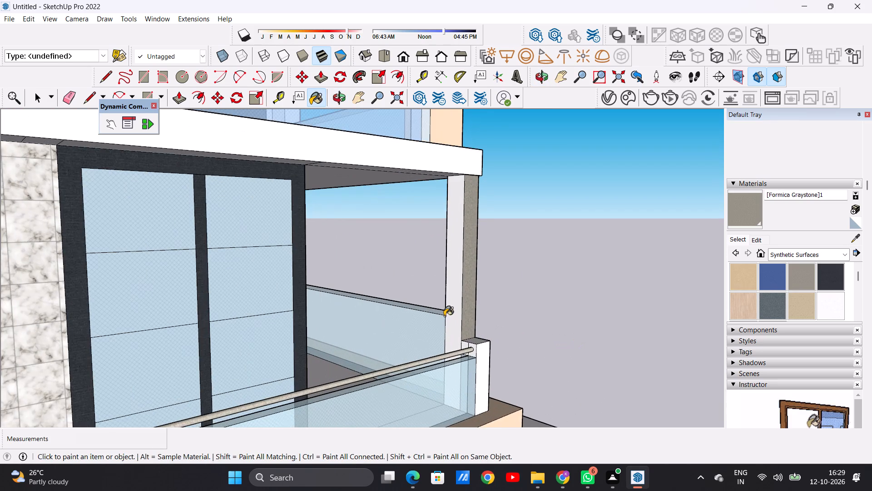
click(450, 304)
scroll(341, 397, down, 11)
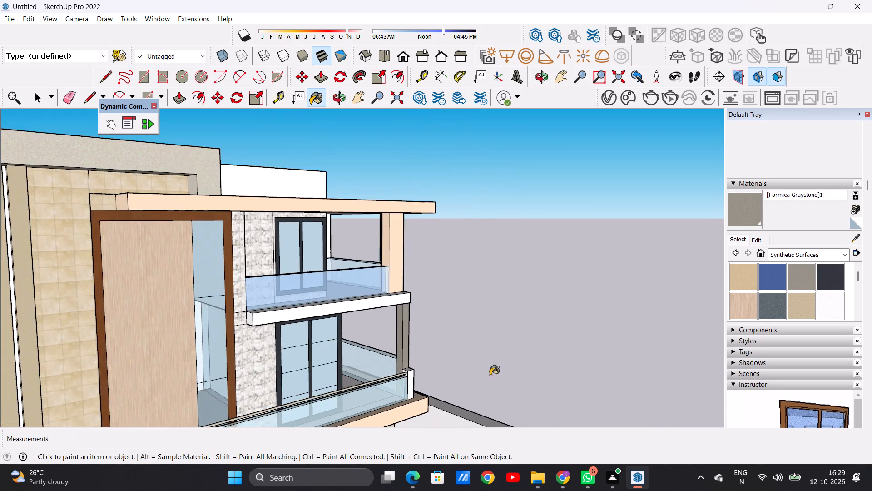
Paint the outer side and rear faces of the same first-floor corner column with Formica Graystone.
middle_drag(460, 378, 257, 376)
middle_drag(500, 359, 293, 358)
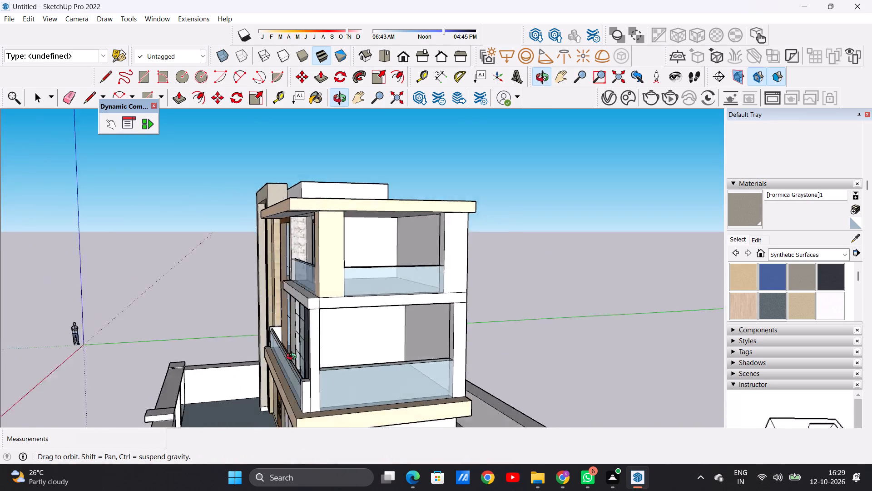
middle_drag(293, 358, 245, 367)
scroll(299, 357, up, 6)
click(287, 345)
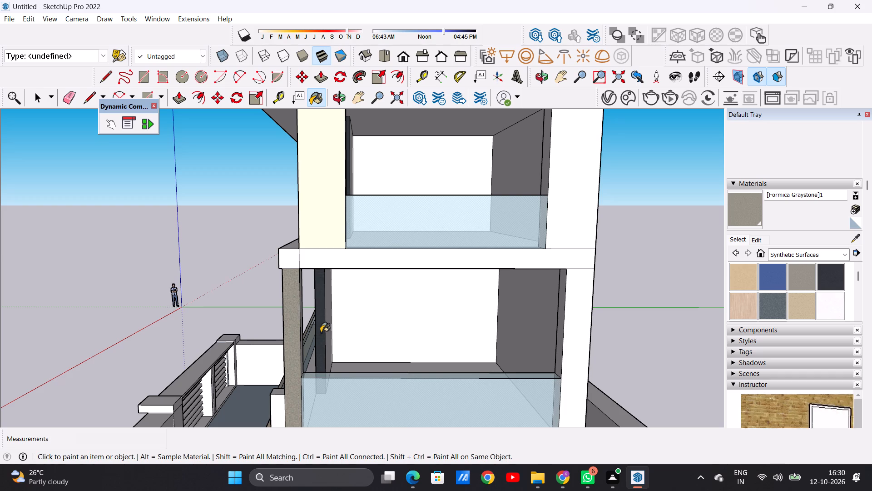
scroll(327, 316, down, 5)
middle_drag(354, 350, 230, 333)
scroll(193, 302, up, 11)
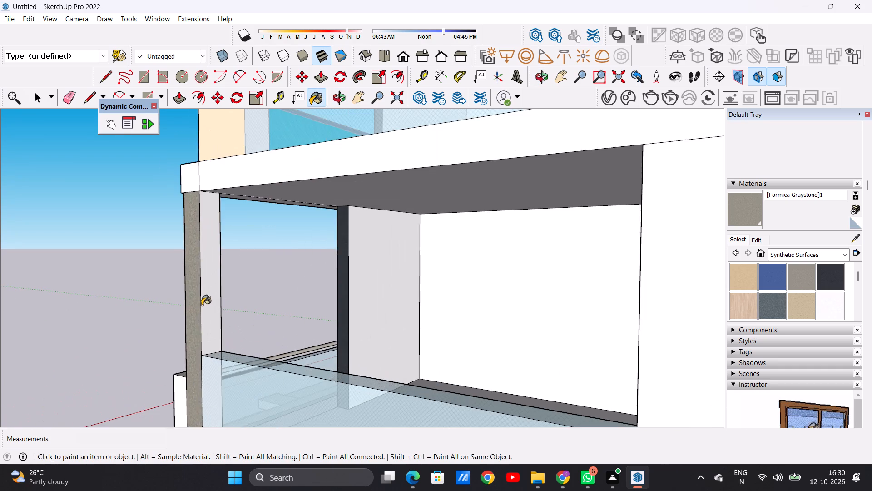
scroll(203, 305, down, 1)
scroll(203, 305, up, 3)
click(212, 296)
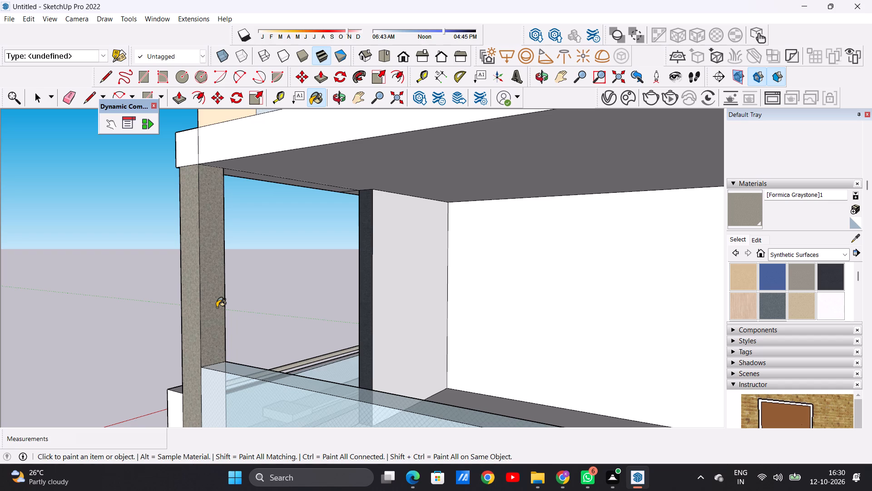
key(space)
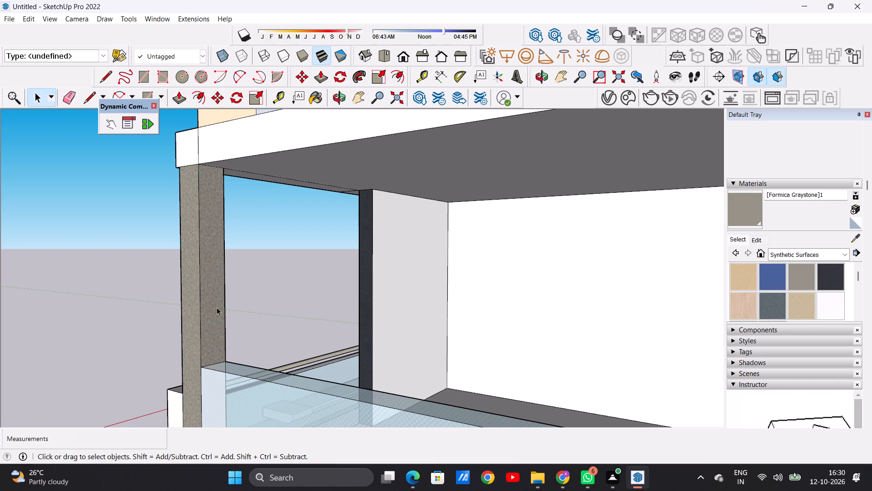
Paint the front and top faces of the lower balcony's railing post beside the corner column with Quartz Light Brown.
scroll(236, 311, down, 11)
middle_drag(223, 316, 409, 321)
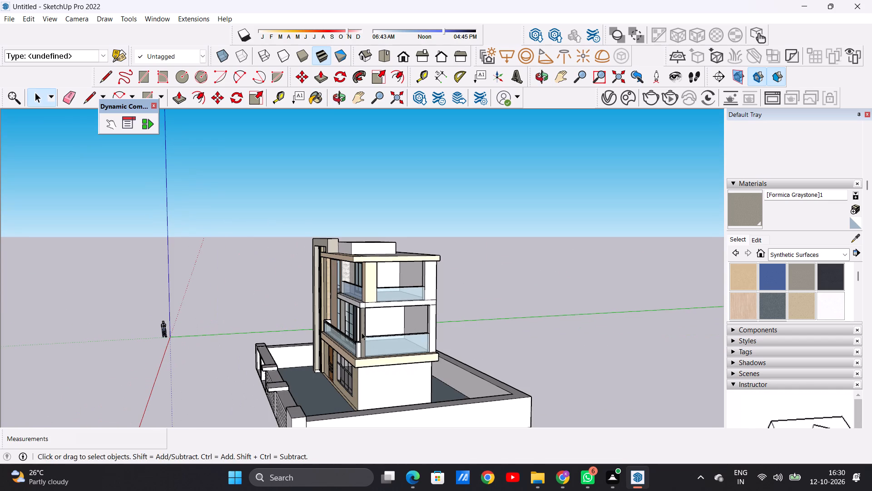
middle_drag(347, 326, 579, 321)
scroll(441, 341, up, 5)
scroll(441, 341, down, 1)
scroll(442, 341, up, 6)
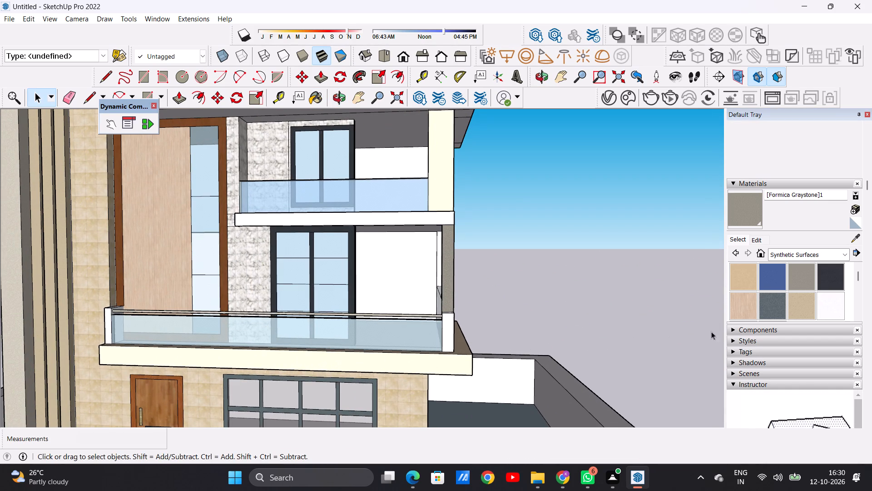
click(793, 305)
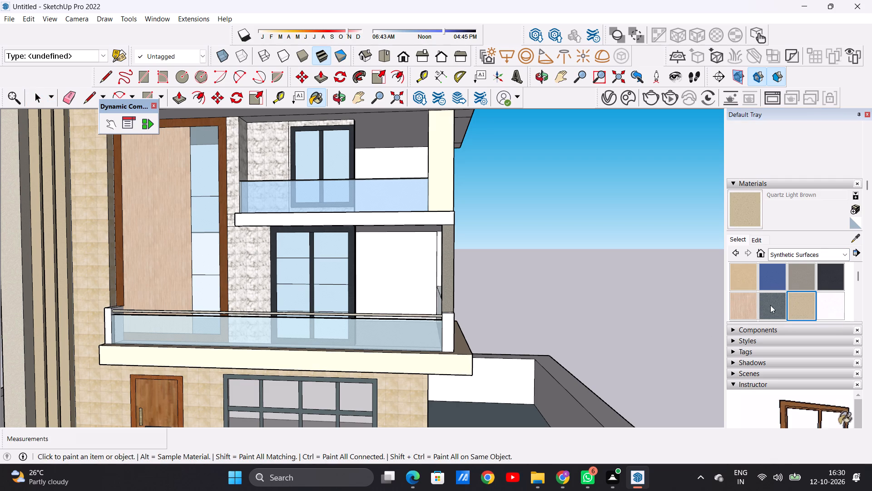
scroll(459, 329, up, 13)
click(441, 332)
scroll(440, 316, down, 4)
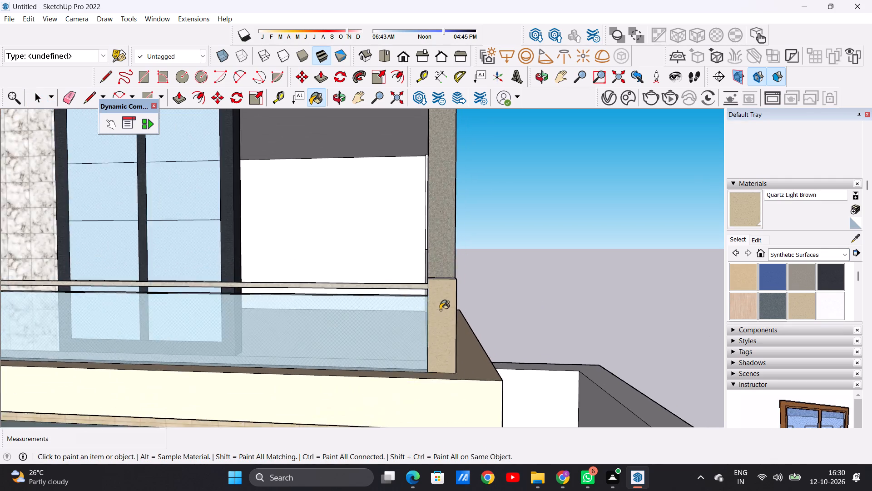
scroll(440, 310, down, 4)
middle_drag(446, 293, 371, 372)
scroll(391, 349, up, 14)
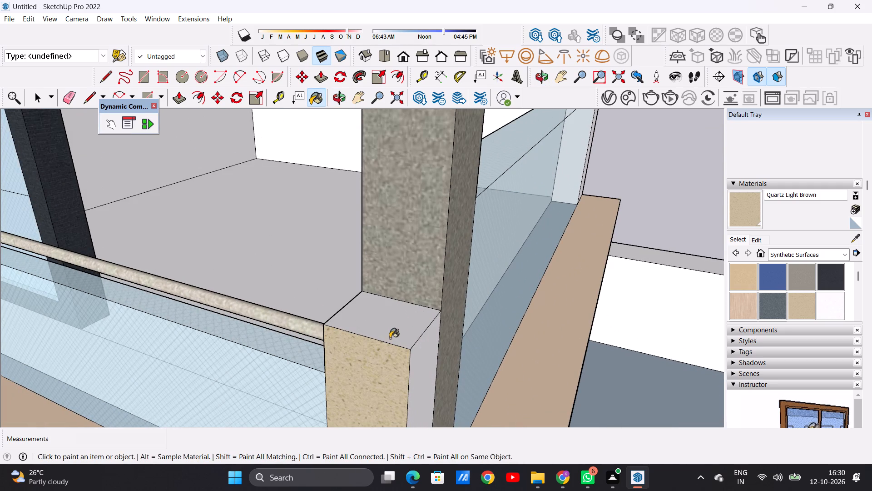
click(378, 325)
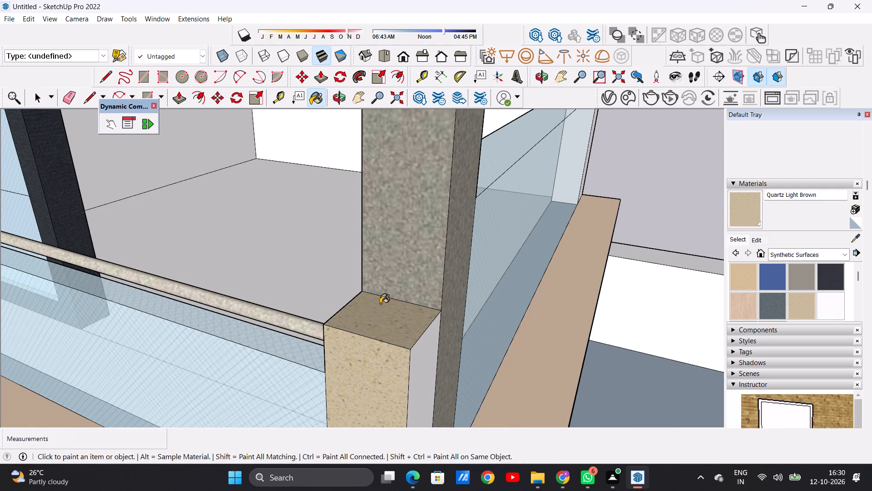
Apply Quartz Light Brown to the corner railing post's outer side and both parts of its inner face around the handrail.
scroll(372, 300, down, 18)
middle_drag(391, 337, 361, 312)
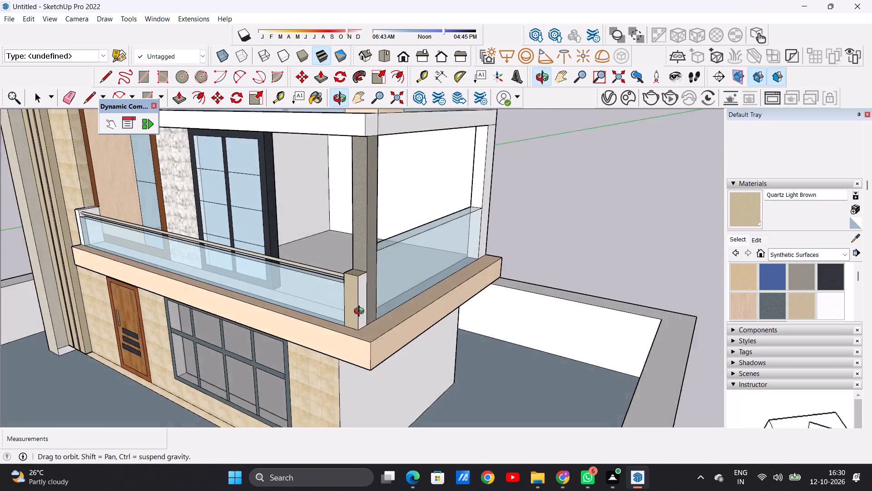
middle_drag(361, 312, 322, 308)
scroll(323, 295, up, 14)
click(318, 288)
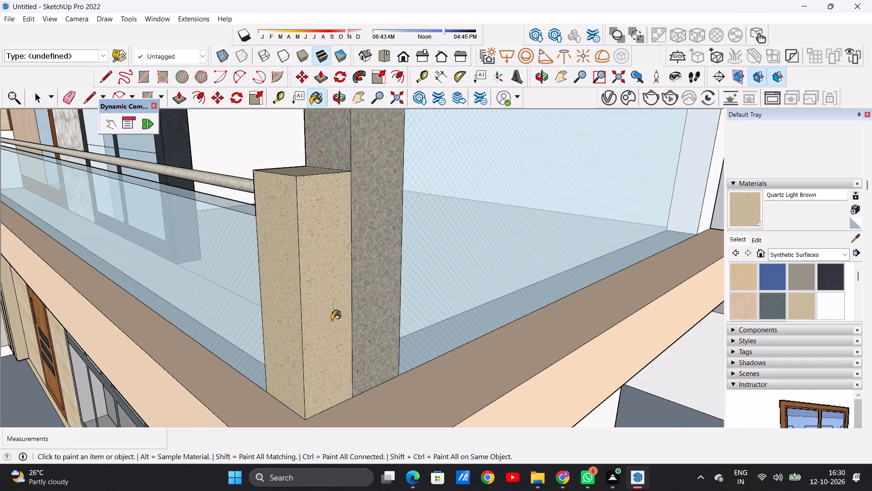
scroll(334, 326, down, 12)
middle_drag(288, 297, 551, 294)
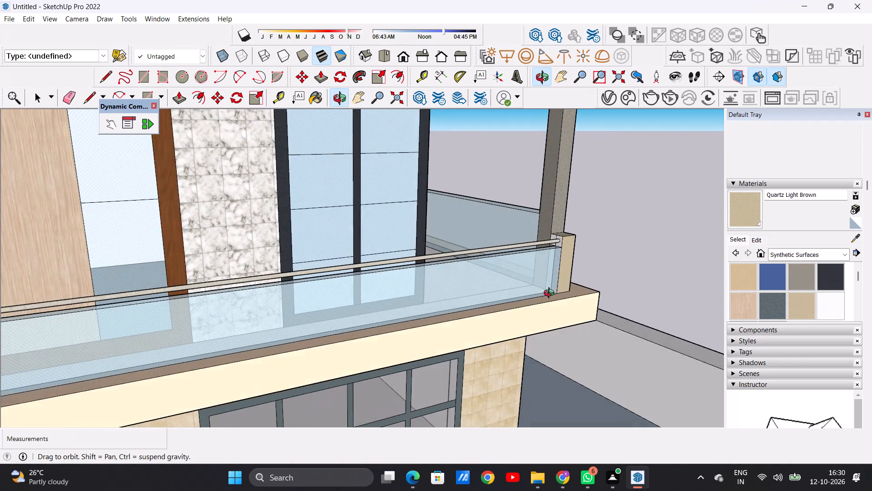
middle_drag(551, 294, 558, 299)
scroll(560, 246, up, 8)
scroll(561, 229, down, 1)
scroll(561, 229, up, 16)
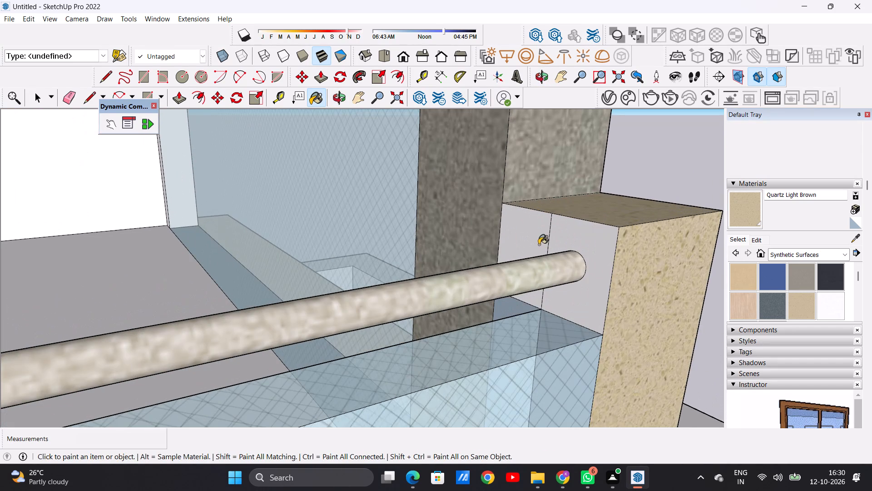
click(530, 237)
click(573, 240)
scroll(491, 304, down, 5)
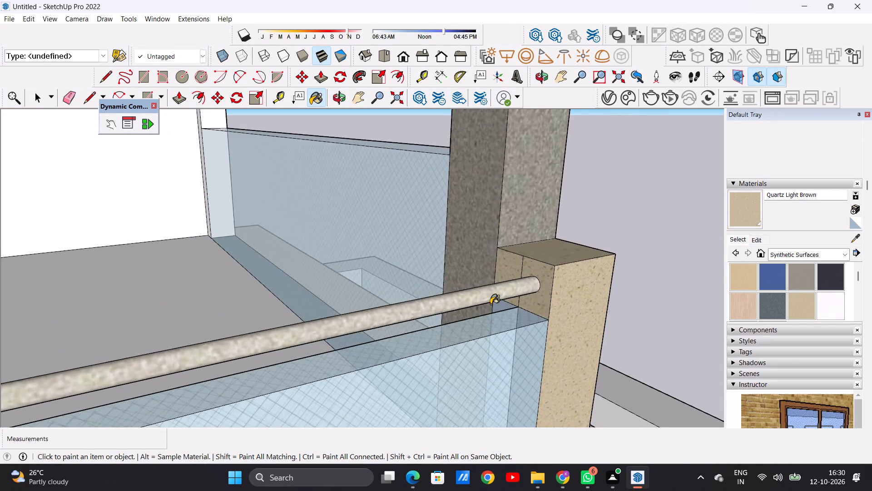
scroll(490, 304, down, 20)
scroll(490, 304, down, 11)
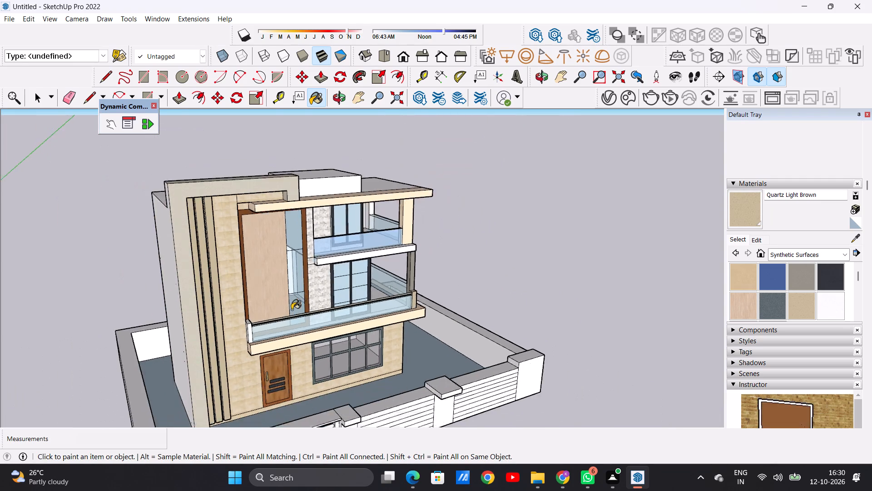
Paint the handrail-side and front faces of the lower balcony's other railing post, near the entrance door, with Quartz Light Brown.
scroll(292, 310, down, 2)
middle_drag(286, 335, 233, 316)
scroll(272, 328, up, 16)
middle_drag(319, 312, 309, 312)
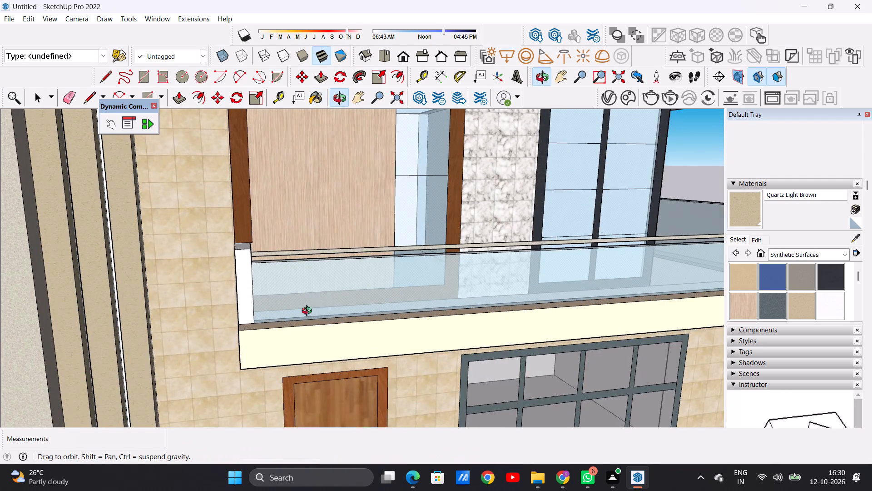
middle_drag(309, 312, 154, 325)
scroll(209, 230, up, 6)
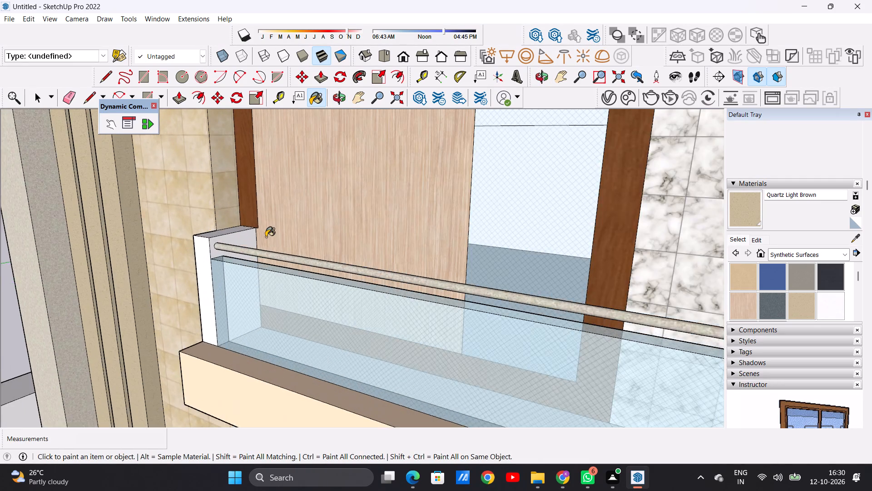
scroll(266, 237, up, 11)
click(211, 243)
scroll(276, 296, down, 14)
click(229, 284)
Paint the outer side and top faces of the door-end railing post with Quartz Light Brown.
middle_drag(227, 290, 268, 295)
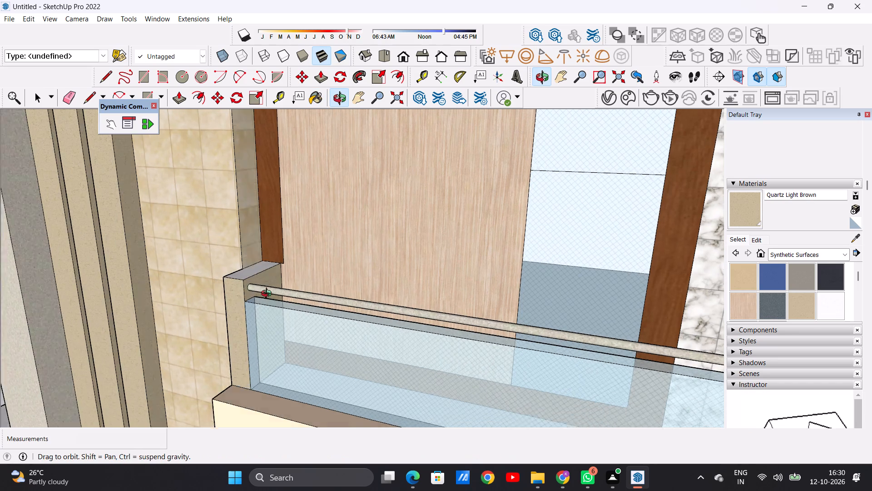
middle_drag(268, 295, 474, 283)
scroll(309, 313, up, 4)
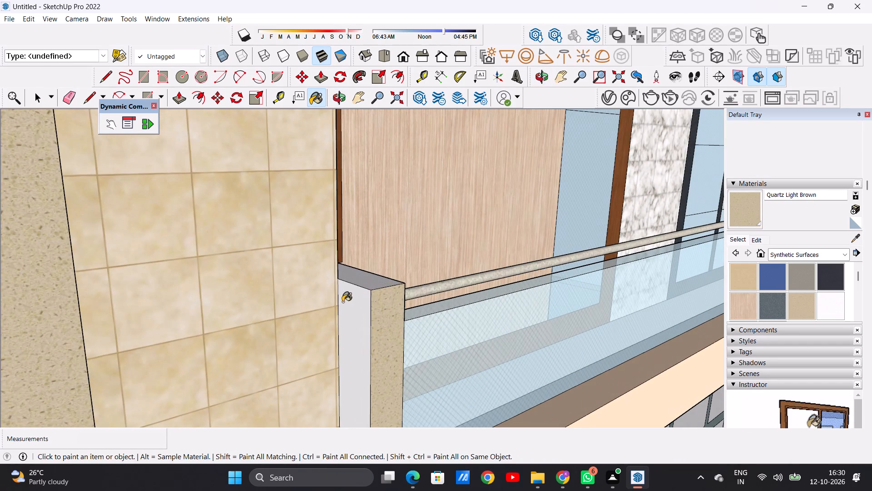
click(353, 300)
click(370, 281)
scroll(269, 326, down, 18)
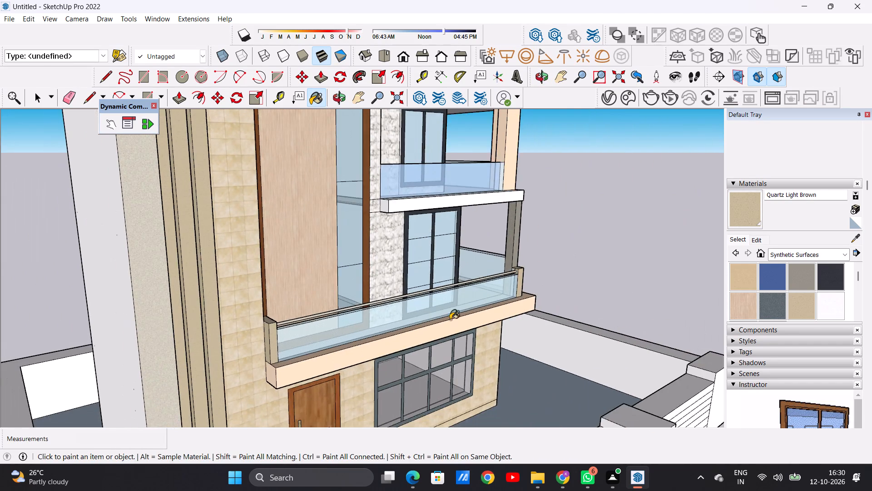
middle_drag(441, 320, 336, 313)
scroll(331, 334, down, 10)
middle_drag(446, 343, 398, 322)
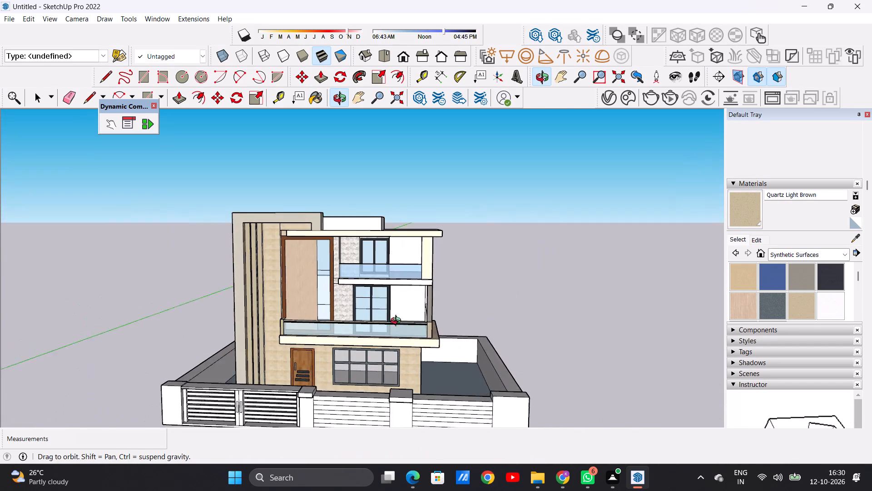
middle_drag(398, 322, 390, 318)
scroll(389, 321, up, 3)
key(space)
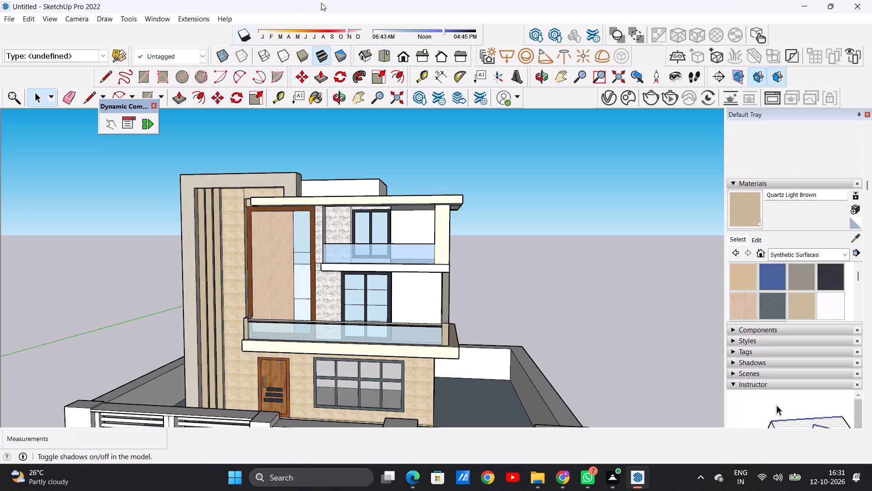
Examine the villa's front elevation, from the boundary wall and gate to the balconies, for remaining uncoloured surfaces.
scroll(374, 313, down, 8)
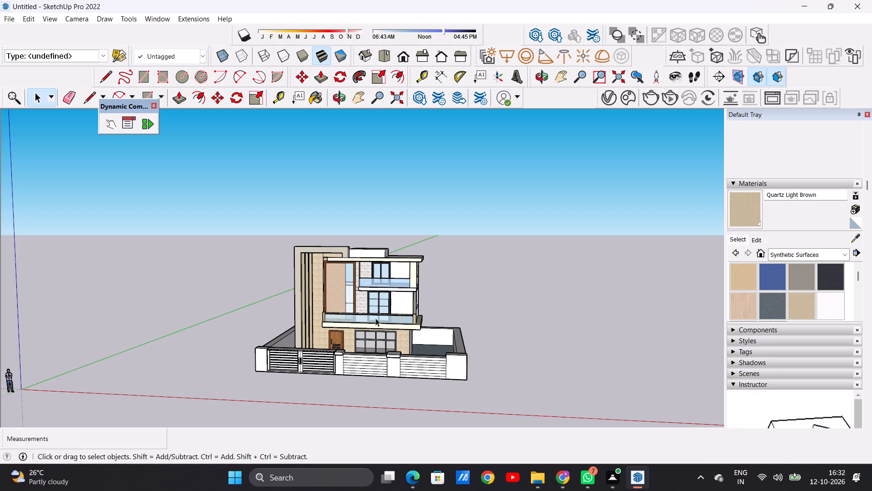
scroll(366, 350, up, 6)
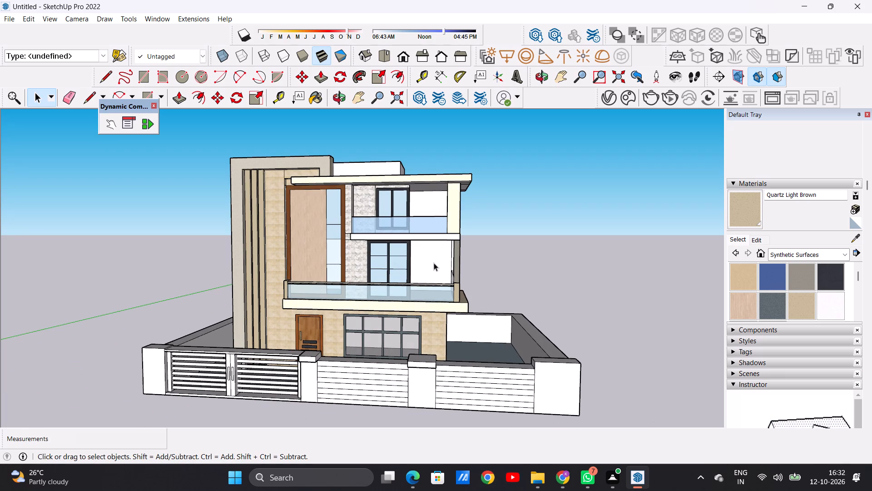
scroll(352, 245, down, 1)
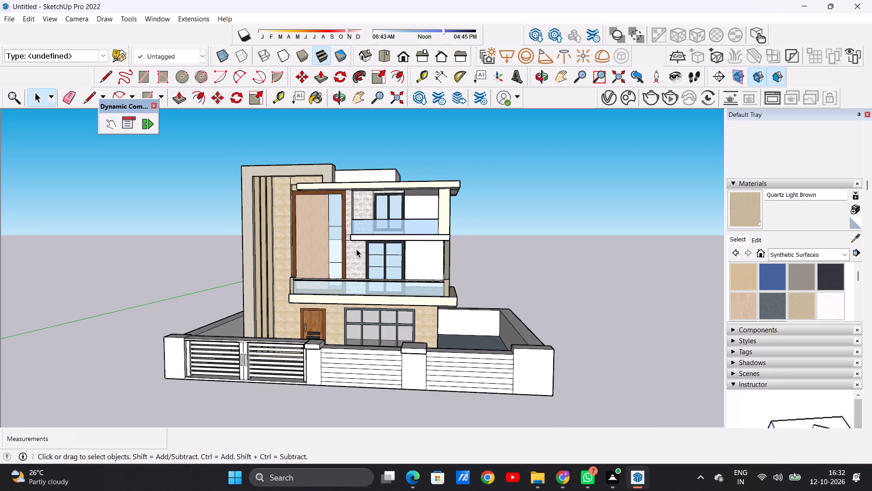
scroll(366, 266, down, 7)
scroll(374, 278, up, 2)
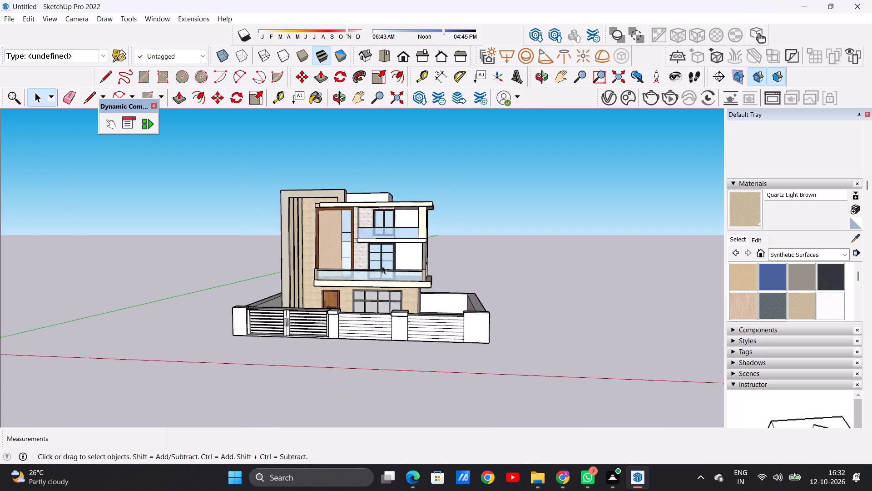
scroll(382, 266, up, 8)
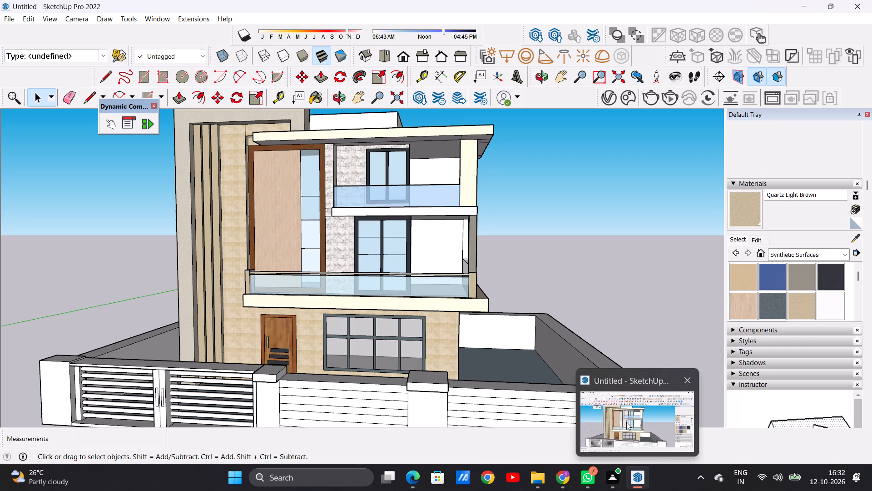
click(626, 422)
scroll(423, 321, down, 8)
scroll(429, 314, up, 8)
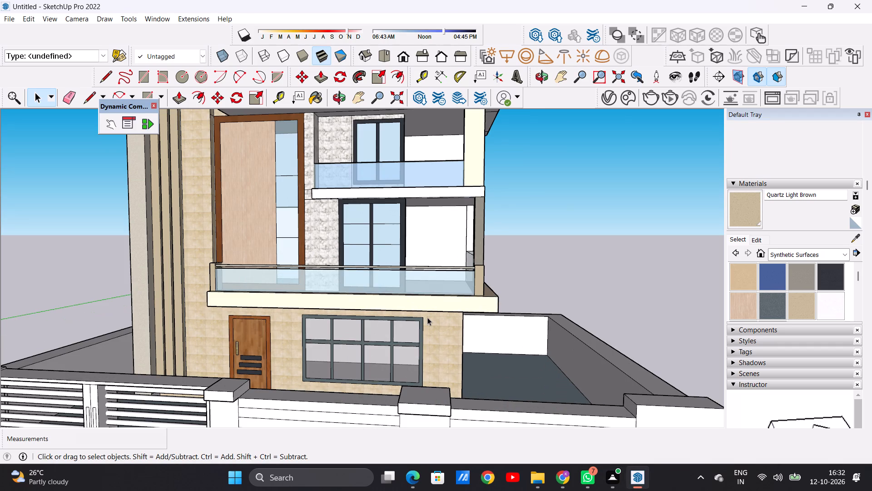
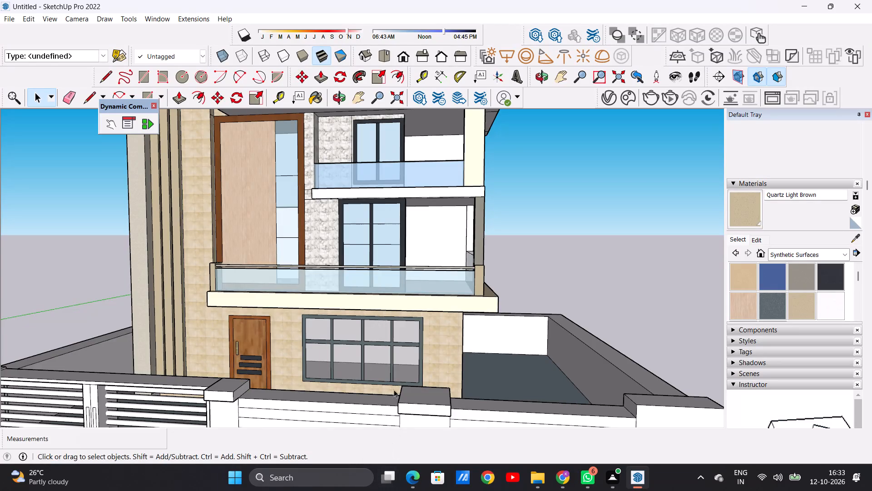
Examine the villa's front elevation from several angles and distances, checking the finishes on the roof slab, balconies and columns.
scroll(429, 293, down, 13)
scroll(422, 199, up, 7)
middle_drag(488, 260, 371, 247)
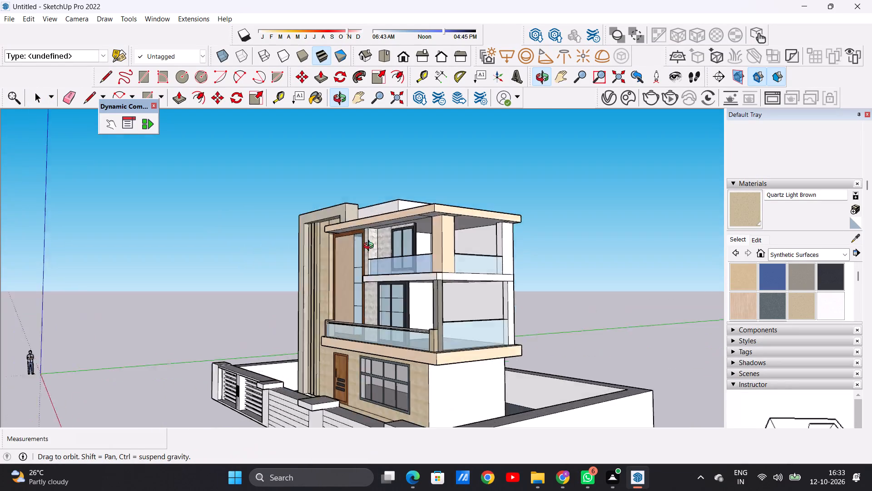
middle_drag(371, 247, 451, 259)
scroll(417, 245, down, 7)
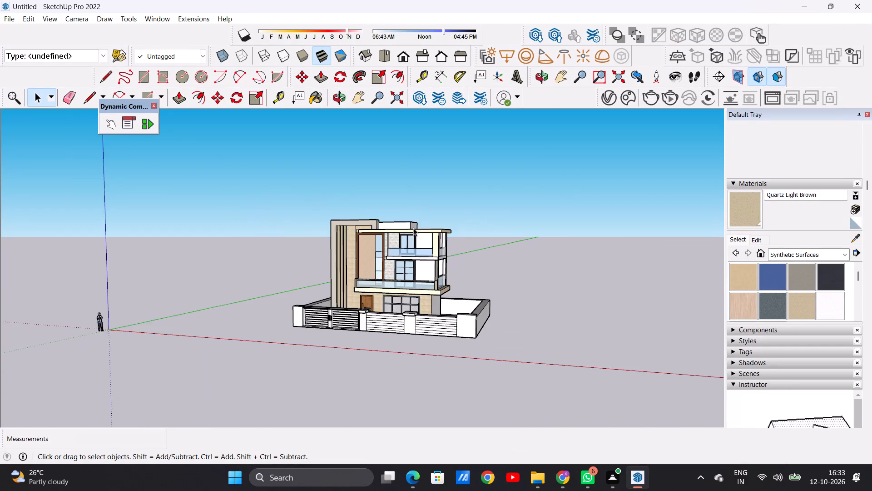
scroll(417, 240, up, 8)
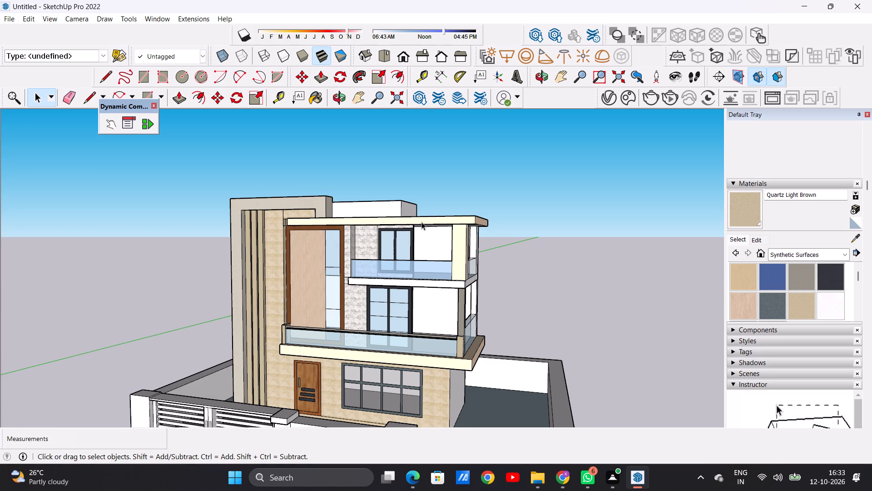
scroll(421, 222, down, 6)
scroll(433, 228, up, 2)
scroll(433, 228, down, 1)
scroll(433, 229, up, 6)
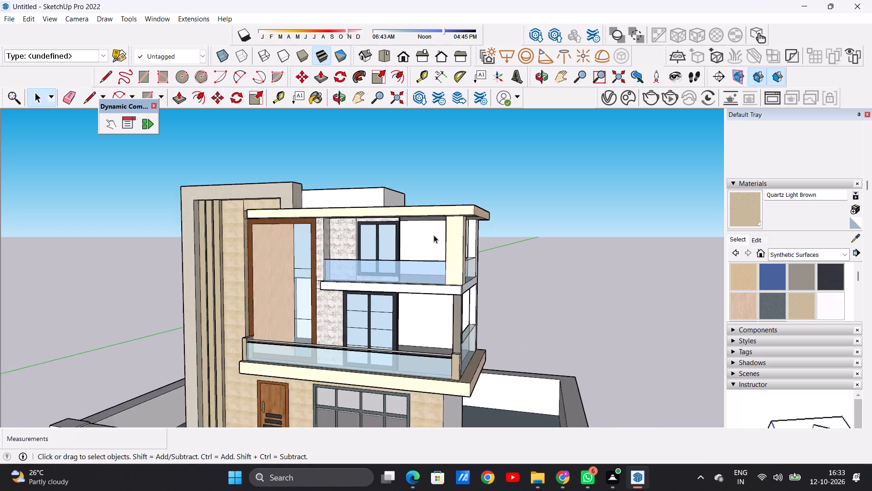
scroll(434, 235, up, 3)
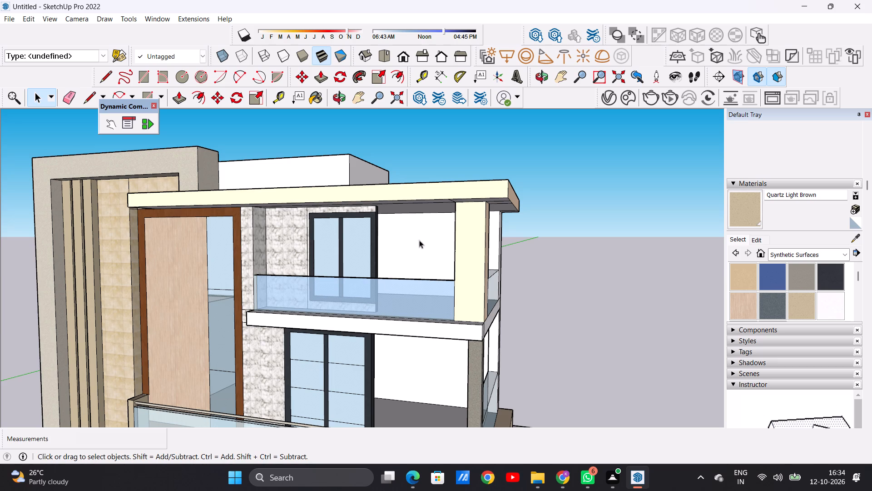
scroll(385, 288, down, 13)
scroll(402, 279, up, 2)
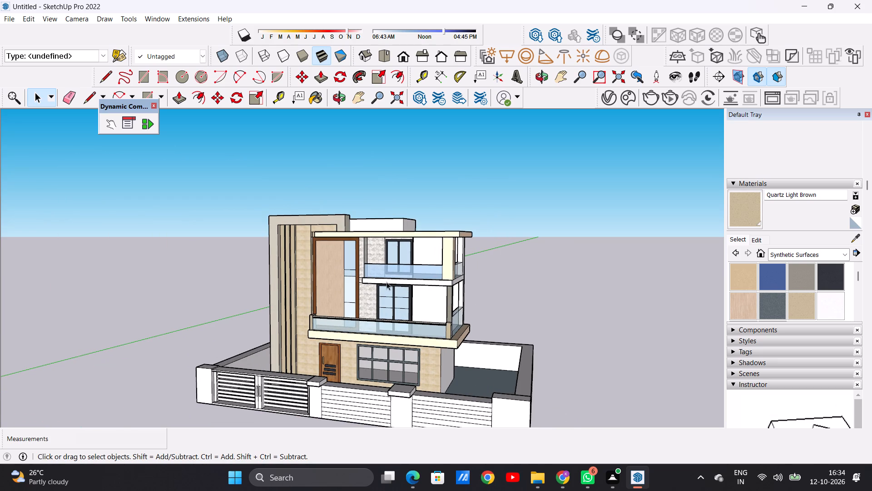
scroll(384, 285, up, 5)
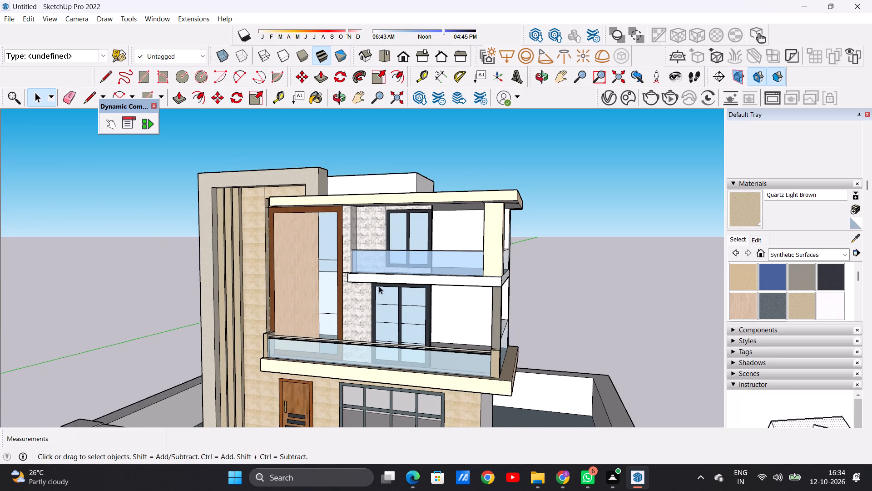
scroll(377, 255, down, 4)
scroll(419, 299, down, 3)
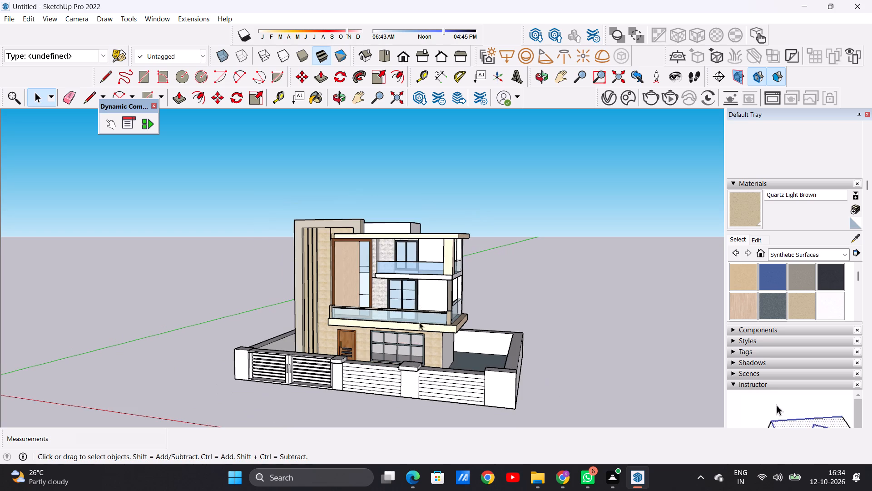
middle_drag(417, 331, 400, 312)
scroll(400, 312, up, 8)
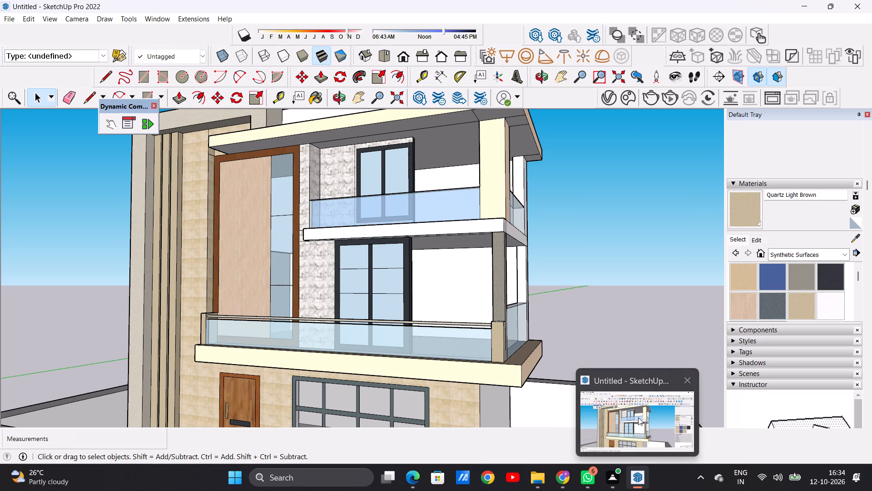
click(630, 420)
scroll(380, 239, down, 6)
scroll(399, 238, up, 1)
scroll(399, 238, down, 1)
scroll(399, 238, up, 5)
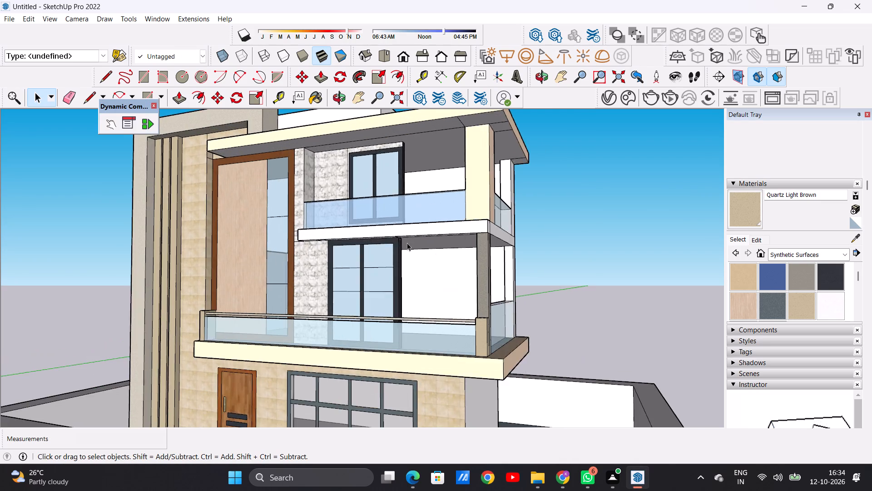
middle_drag(436, 254, 494, 284)
scroll(412, 271, down, 6)
scroll(437, 235, up, 1)
scroll(437, 237, down, 2)
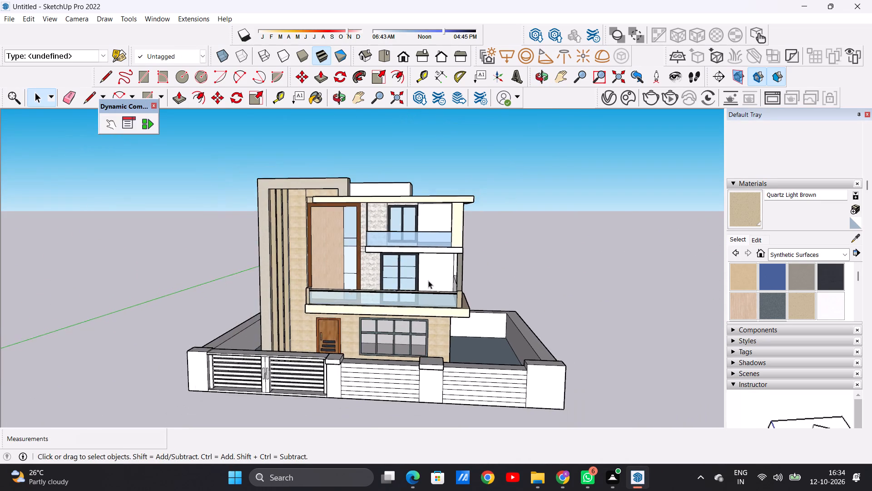
scroll(428, 305, up, 5)
middle_drag(426, 341, 447, 341)
scroll(396, 316, down, 2)
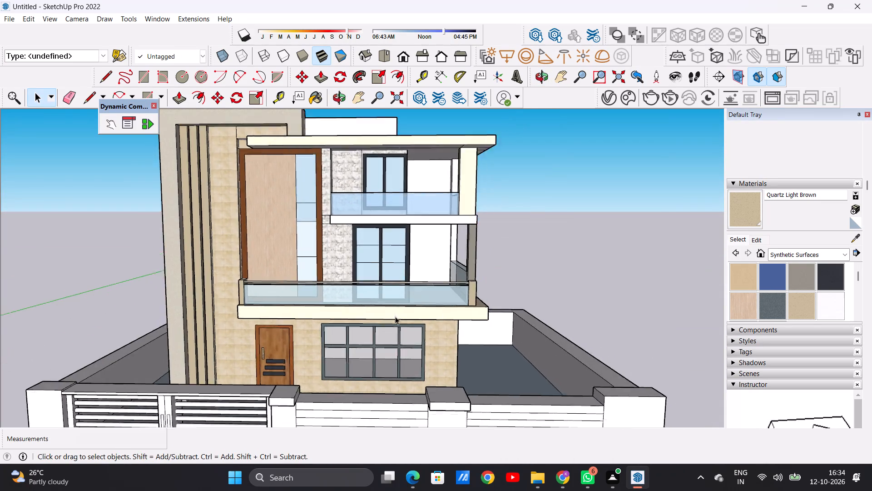
scroll(395, 316, down, 4)
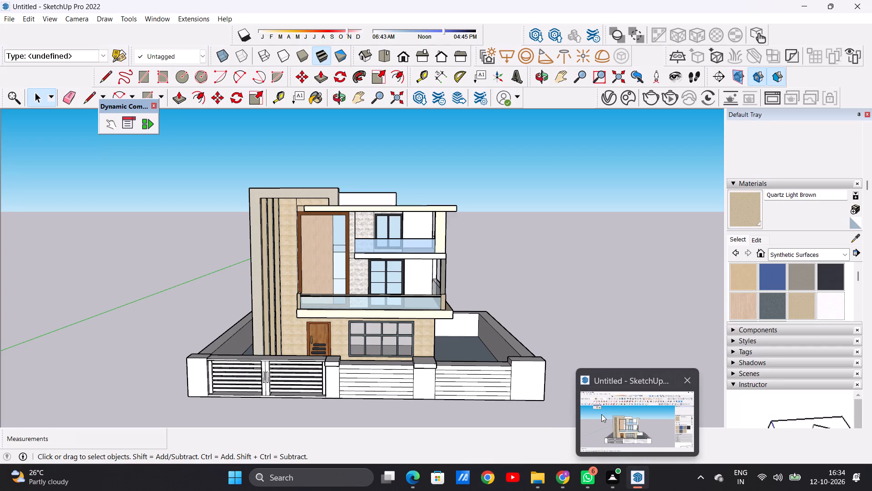
Inspect the villa's side wall and both balconies, closing in on the uncoloured upper balcony slab.
click(601, 414)
scroll(452, 326, up, 5)
middle_drag(475, 307, 219, 326)
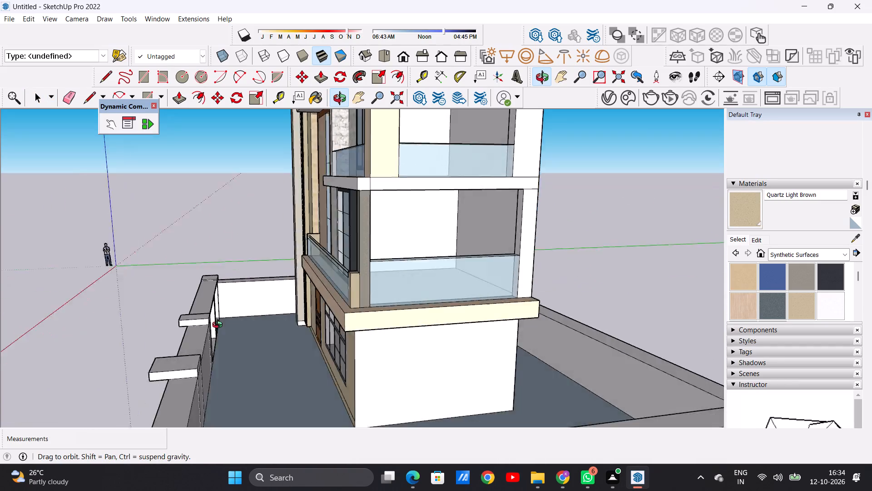
middle_drag(219, 326, 386, 327)
scroll(393, 339, down, 11)
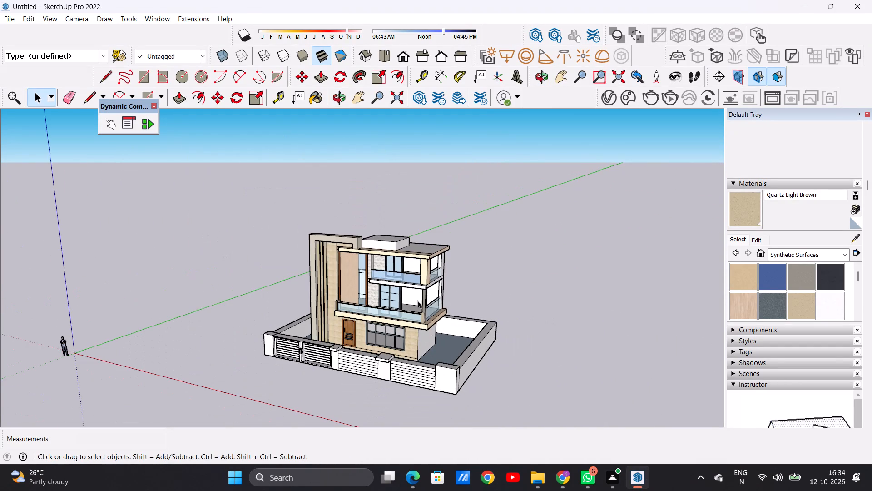
scroll(409, 287, up, 8)
middle_drag(408, 285, 426, 252)
scroll(408, 285, up, 1)
scroll(450, 271, up, 6)
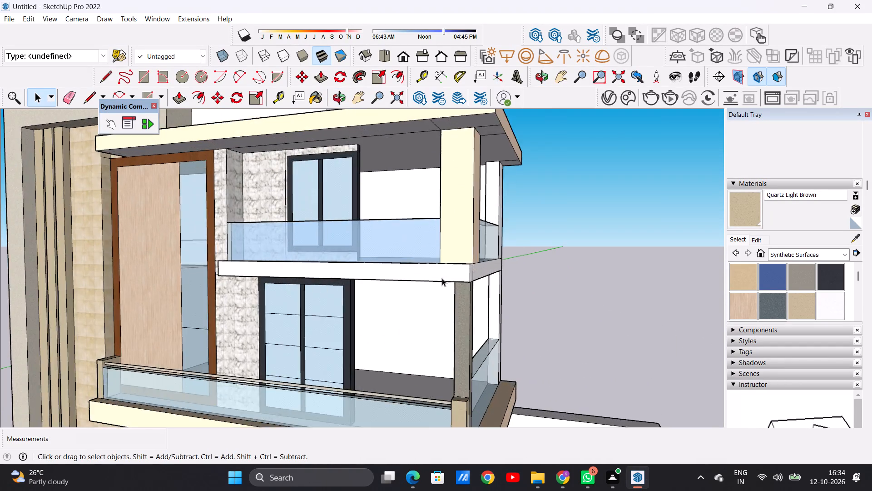
scroll(442, 278, up, 4)
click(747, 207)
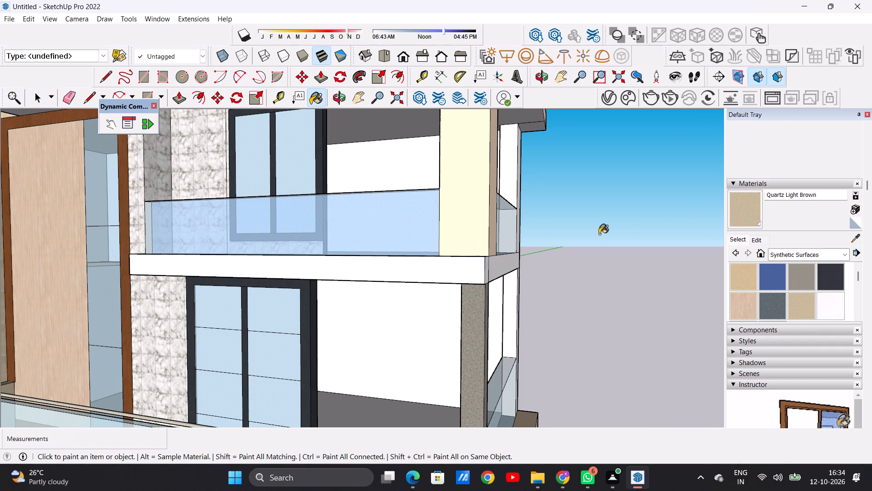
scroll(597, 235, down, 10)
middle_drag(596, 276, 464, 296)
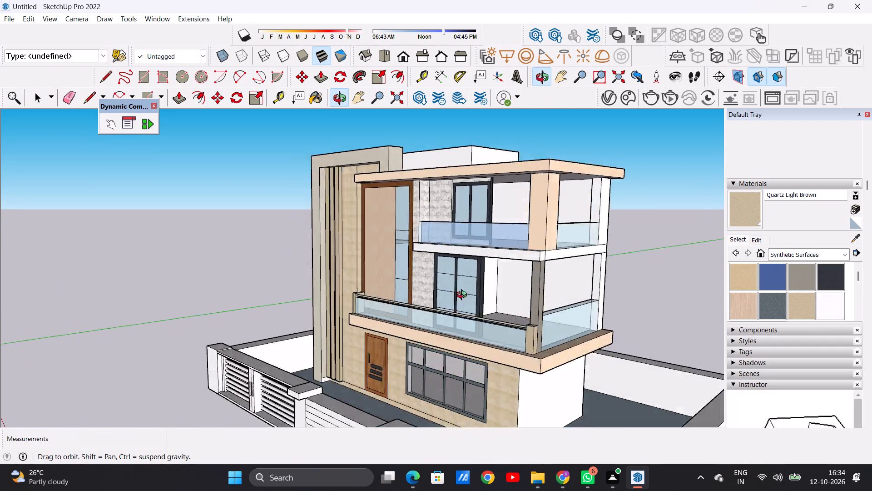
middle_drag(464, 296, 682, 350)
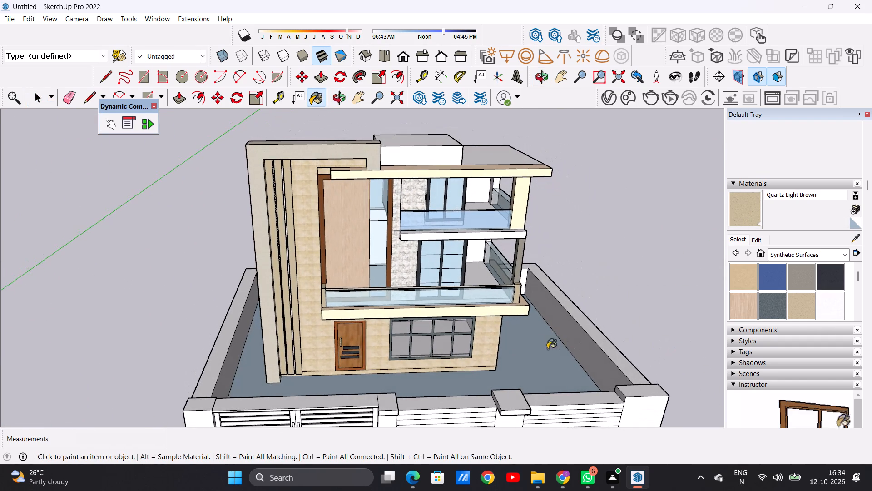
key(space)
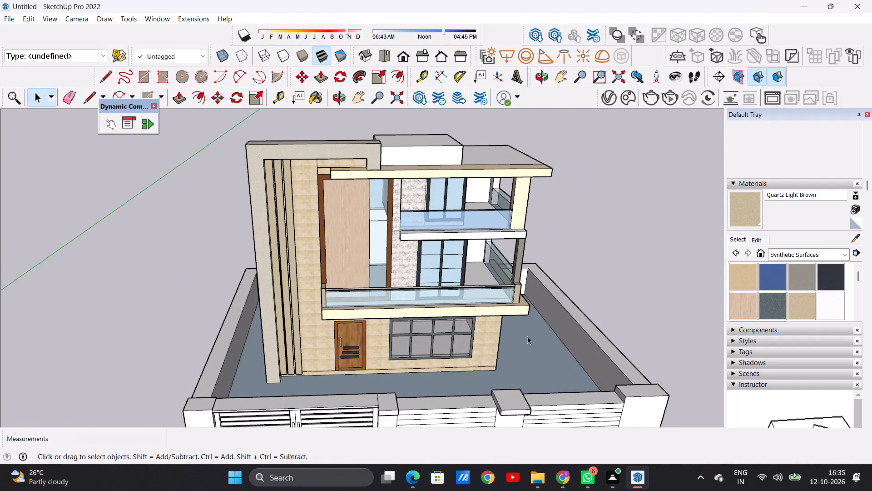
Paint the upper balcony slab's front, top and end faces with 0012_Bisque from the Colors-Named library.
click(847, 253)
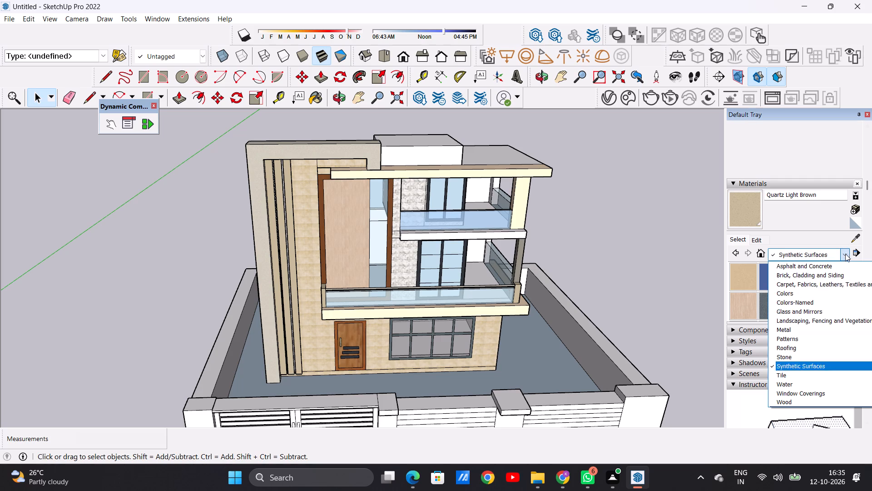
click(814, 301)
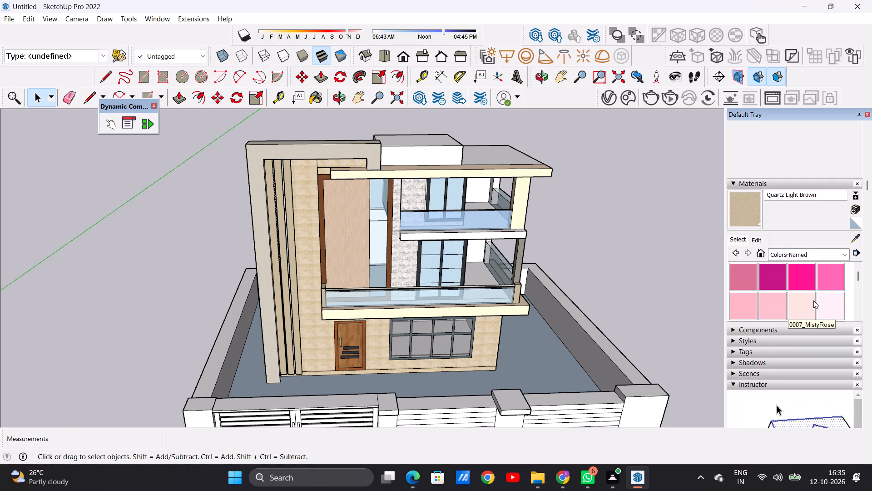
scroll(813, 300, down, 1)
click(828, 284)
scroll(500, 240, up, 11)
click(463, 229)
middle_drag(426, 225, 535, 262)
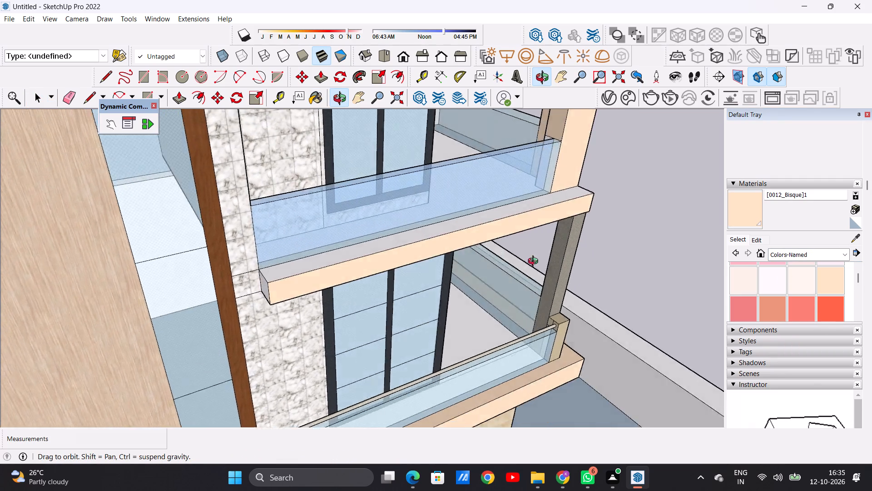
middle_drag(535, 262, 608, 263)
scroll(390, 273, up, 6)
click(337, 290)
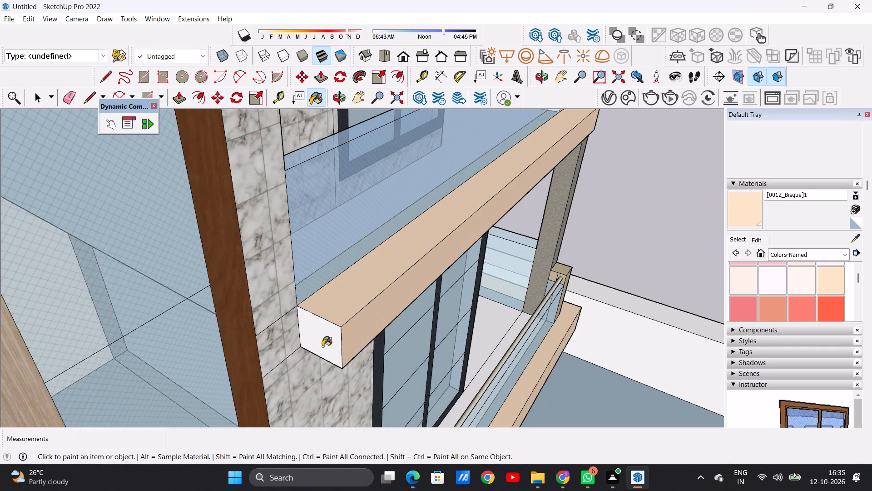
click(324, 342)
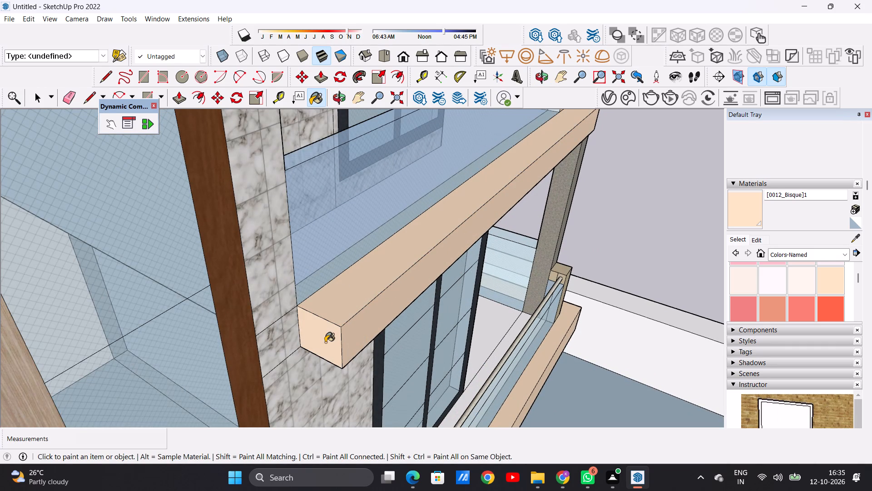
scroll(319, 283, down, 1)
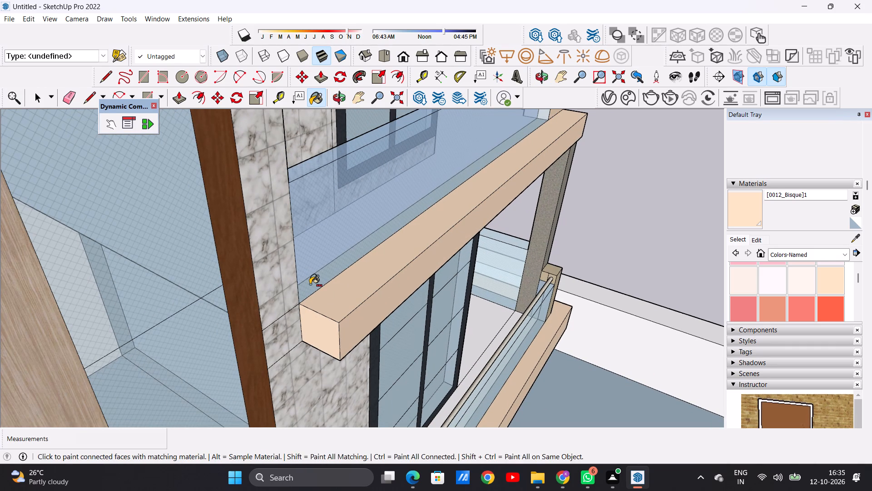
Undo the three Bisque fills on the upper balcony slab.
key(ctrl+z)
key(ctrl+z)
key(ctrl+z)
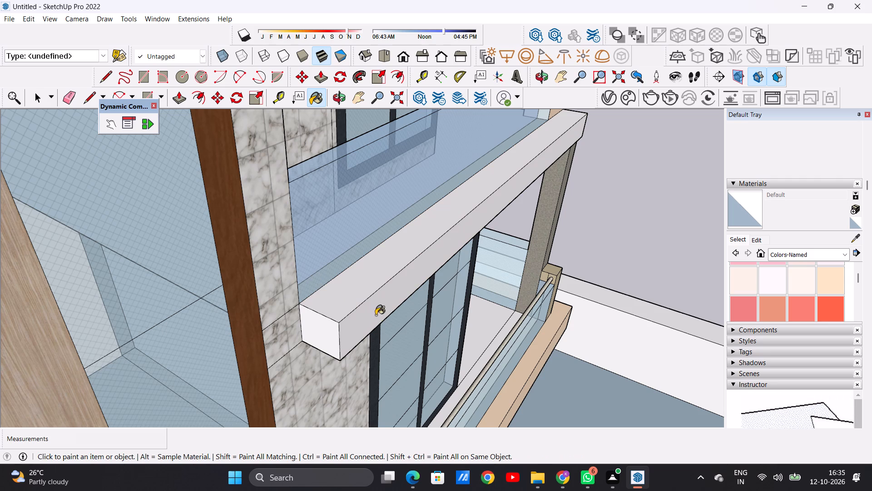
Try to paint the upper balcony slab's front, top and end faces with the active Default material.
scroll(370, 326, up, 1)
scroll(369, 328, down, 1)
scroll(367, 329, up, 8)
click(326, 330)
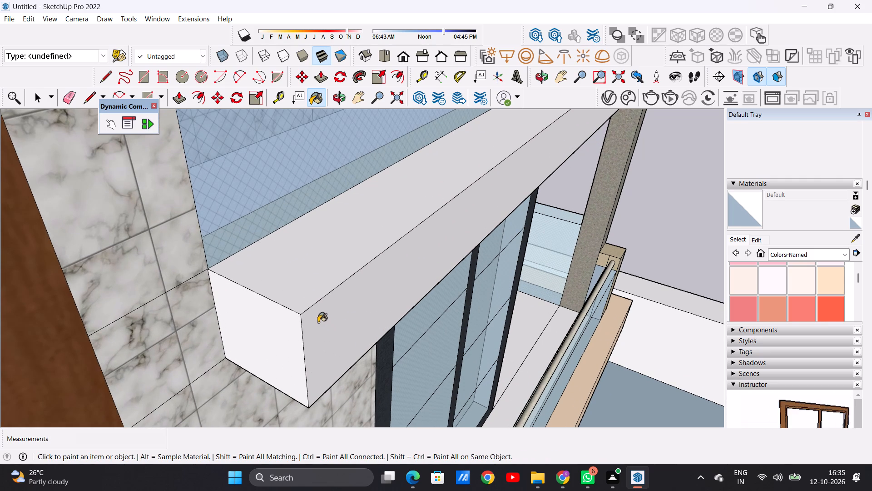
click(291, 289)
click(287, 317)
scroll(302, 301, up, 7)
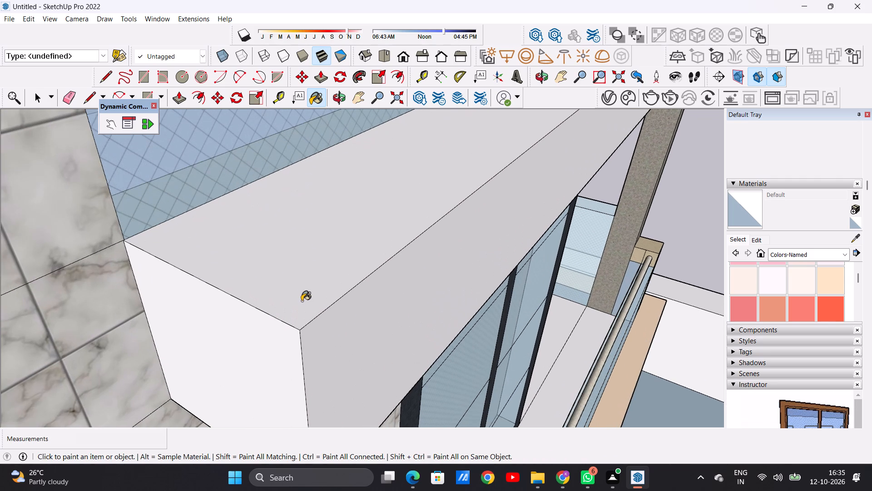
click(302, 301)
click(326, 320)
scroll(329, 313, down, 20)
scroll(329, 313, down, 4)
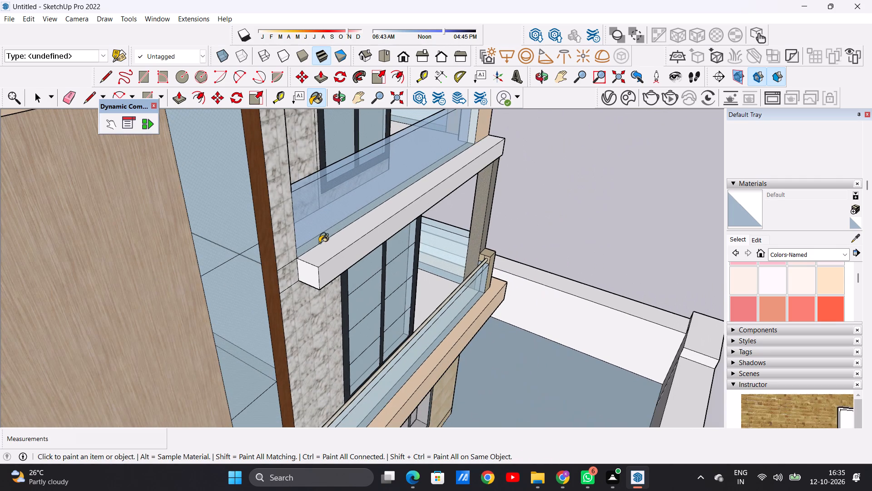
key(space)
Paint the upper balcony slab's end, top and front faces with 0012_Bisque from the Colors-Named library.
scroll(321, 251, down, 9)
scroll(366, 229, up, 2)
scroll(366, 229, down, 1)
scroll(366, 229, up, 2)
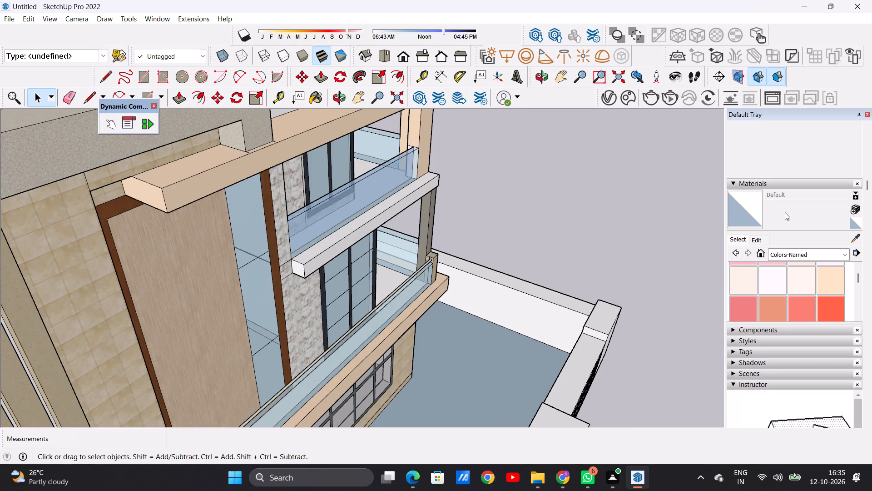
click(826, 281)
scroll(303, 253, up, 2)
scroll(302, 254, down, 1)
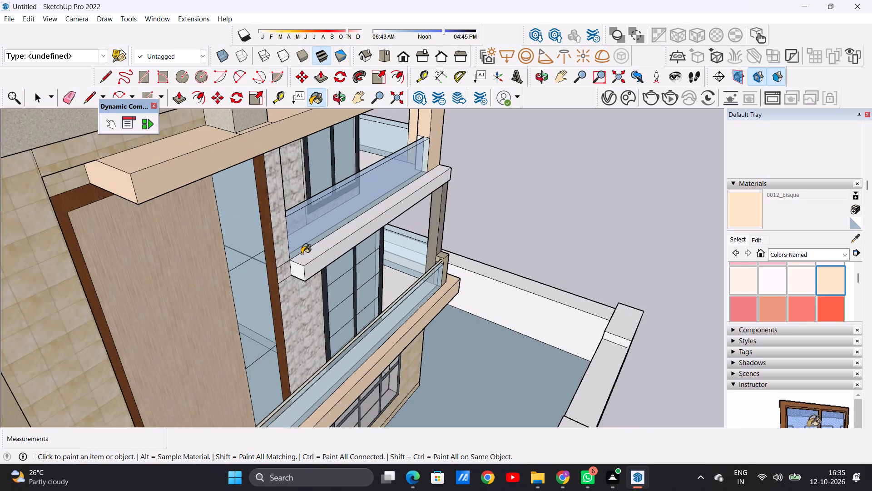
scroll(302, 255, up, 1)
scroll(311, 261, down, 1)
scroll(311, 261, up, 18)
click(263, 321)
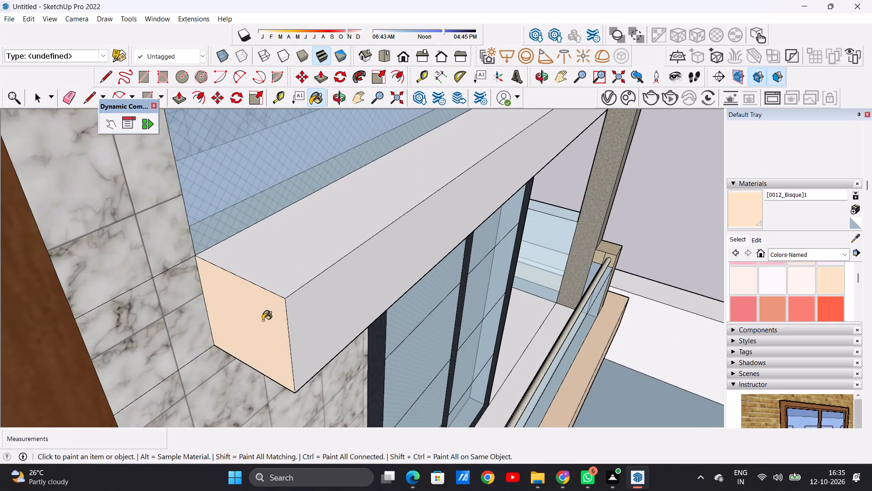
click(270, 256)
click(302, 313)
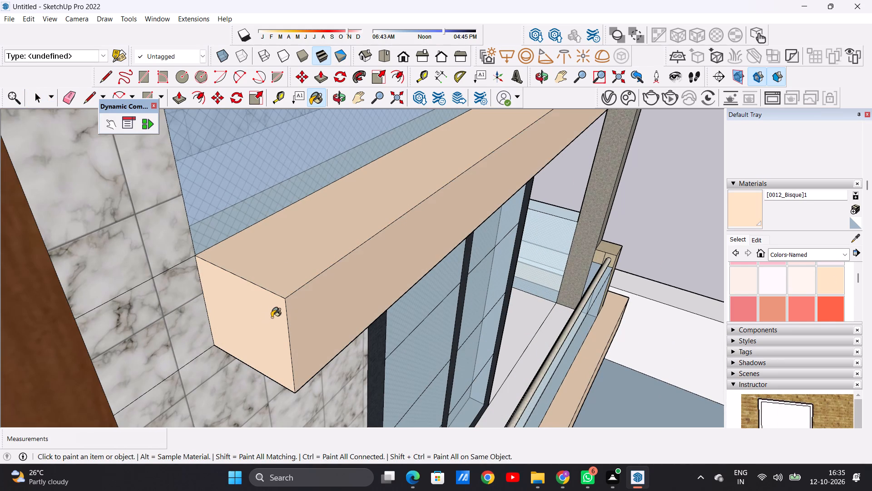
scroll(288, 272, down, 20)
scroll(288, 272, down, 1)
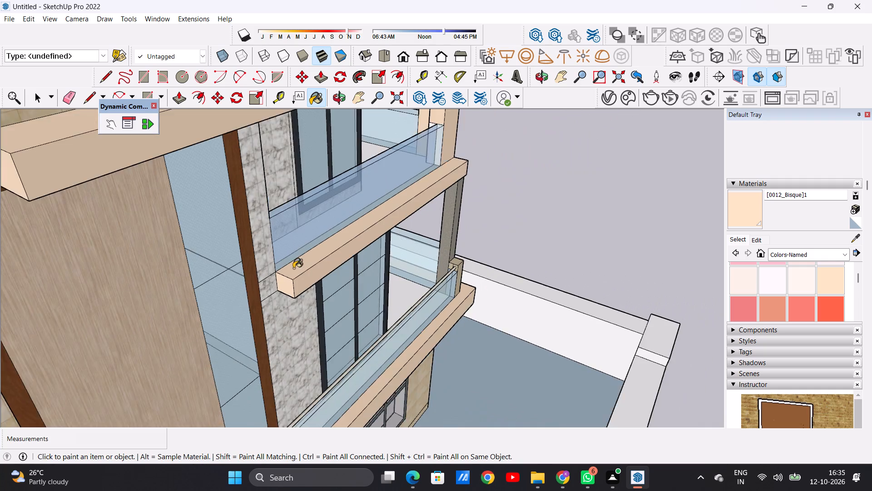
Paint the side faces of the upper balcony slab, including the corner end piece, with 0012_Bisque.
scroll(293, 268, down, 3)
middle_drag(460, 235, 229, 216)
scroll(259, 226, down, 4)
middle_drag(456, 241, 391, 231)
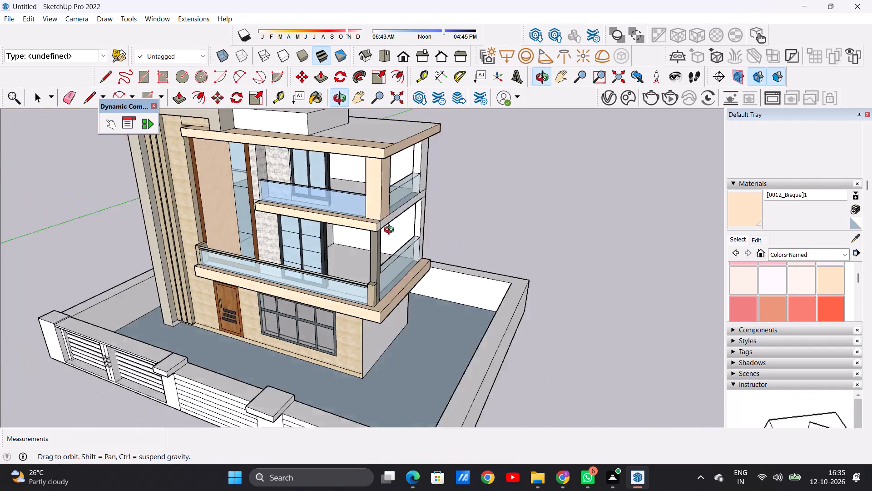
middle_drag(391, 231, 317, 217)
scroll(396, 216, up, 11)
scroll(329, 234, down, 1)
scroll(329, 234, up, 1)
scroll(329, 234, down, 1)
scroll(329, 234, up, 7)
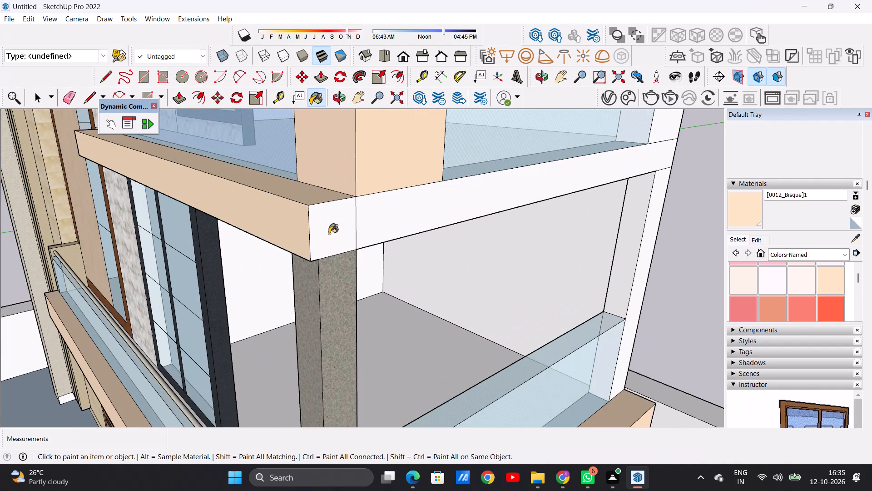
click(321, 230)
click(357, 212)
click(377, 220)
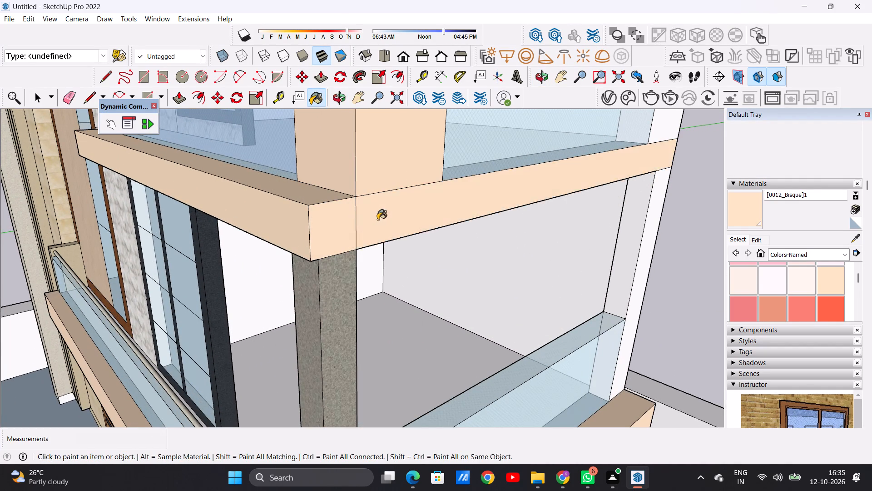
Paint the outer and front faces of the top floor's rear side post with 0012_Bisque.
scroll(378, 231, down, 10)
scroll(384, 240, down, 11)
middle_drag(376, 254, 496, 206)
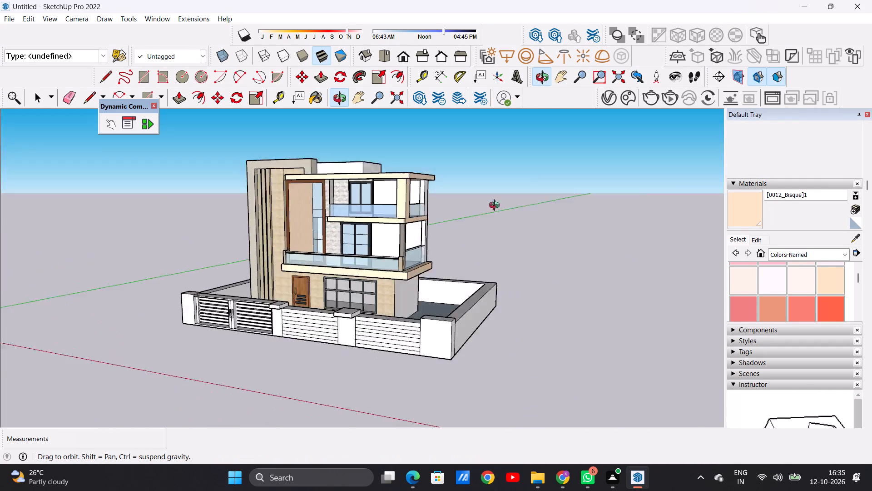
middle_drag(496, 206, 388, 247)
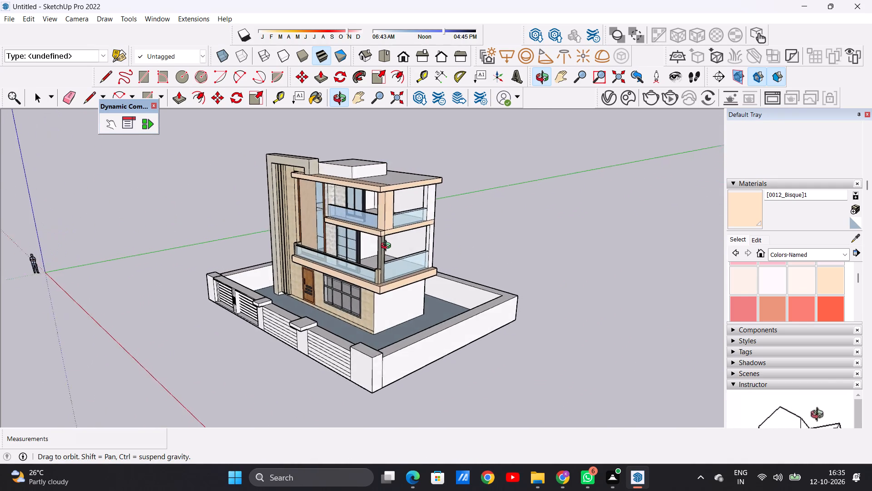
middle_drag(388, 247, 405, 251)
scroll(426, 213, up, 20)
scroll(426, 213, up, 1)
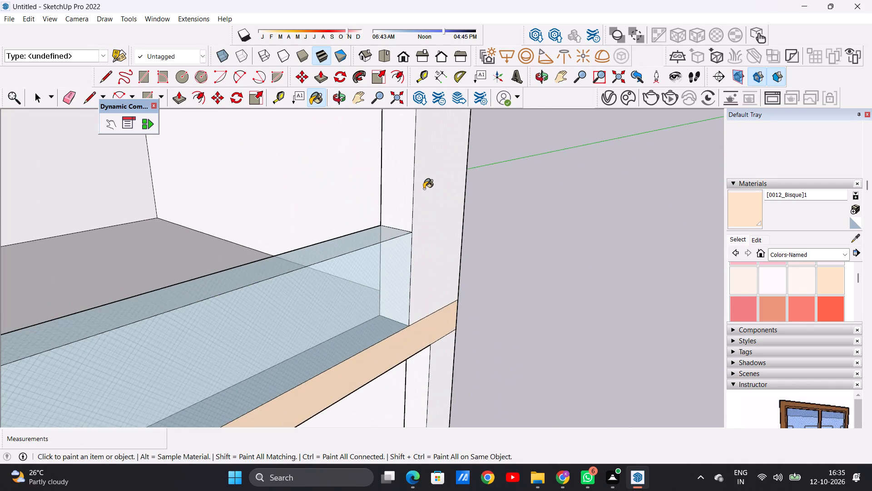
click(422, 187)
scroll(414, 208, down, 7)
scroll(406, 184, up, 8)
click(406, 184)
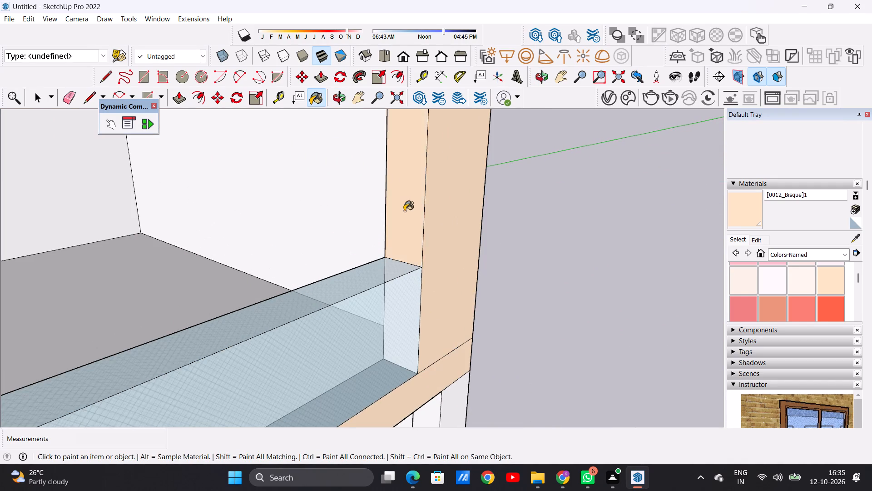
Paint the outer and front faces of the rear side post on the floor below with 0012_Bisque.
scroll(404, 218, down, 14)
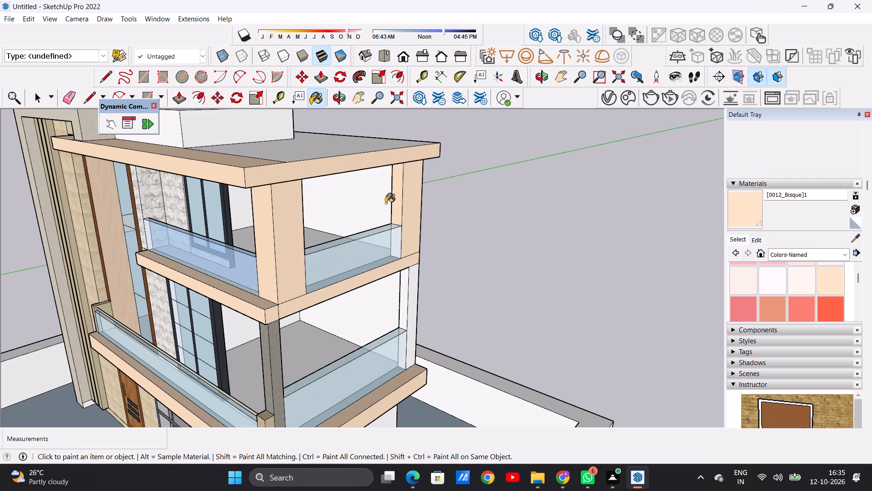
scroll(386, 203, down, 8)
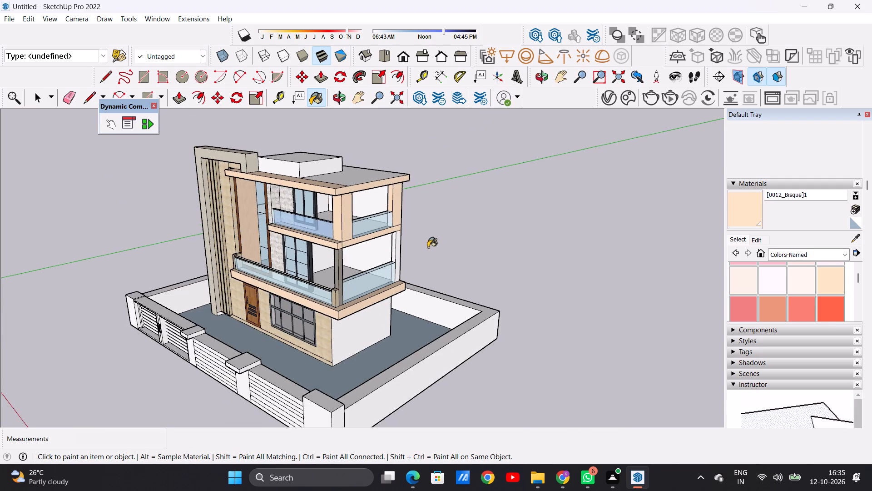
scroll(426, 252, up, 14)
scroll(388, 243, down, 8)
scroll(373, 242, up, 5)
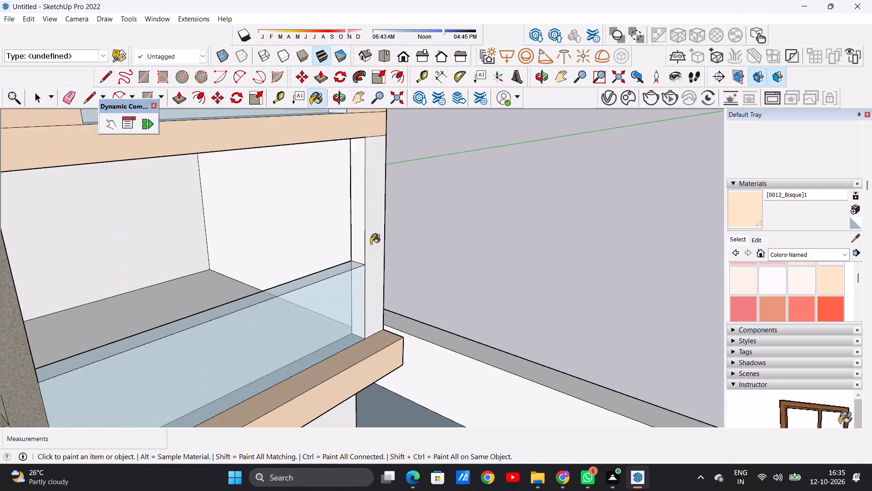
scroll(369, 244, up, 5)
click(369, 222)
click(353, 223)
Paint the narrow inner faces of the rear side posts on both balcony floors with 0012_Bisque.
scroll(357, 247, down, 8)
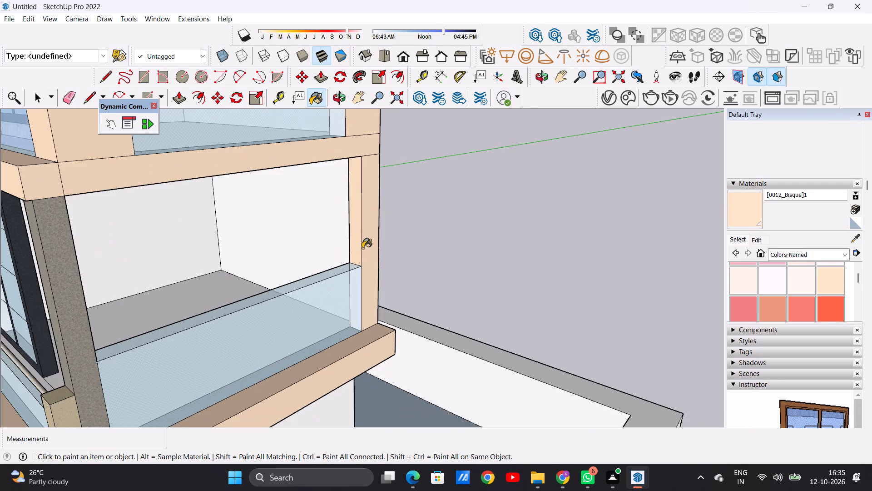
middle_drag(334, 236, 522, 215)
scroll(458, 239, down, 4)
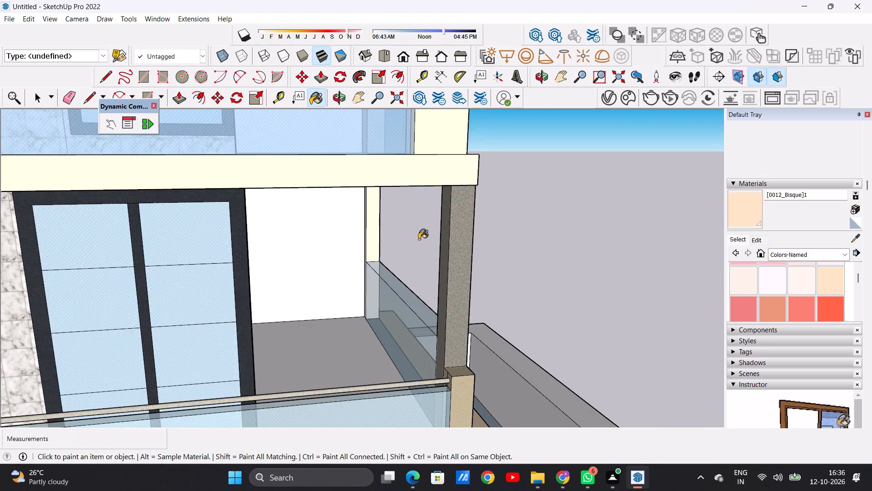
scroll(409, 244, down, 5)
scroll(361, 254, up, 6)
middle_drag(378, 243, 416, 238)
scroll(359, 203, up, 2)
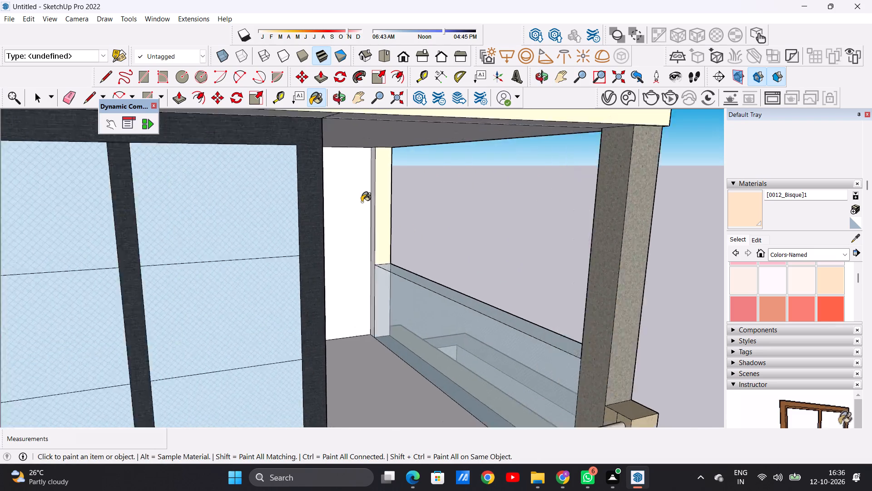
scroll(362, 202, up, 12)
click(391, 208)
scroll(347, 271, down, 5)
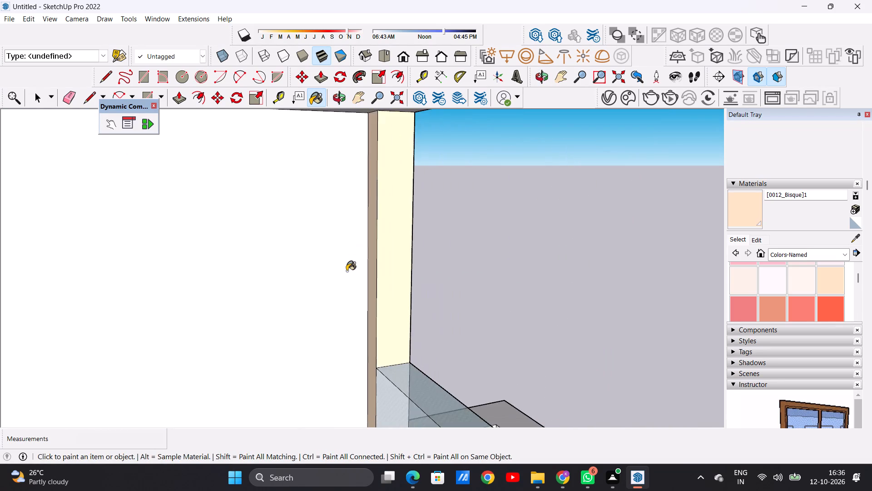
scroll(347, 271, down, 20)
scroll(347, 271, down, 4)
scroll(351, 224, up, 2)
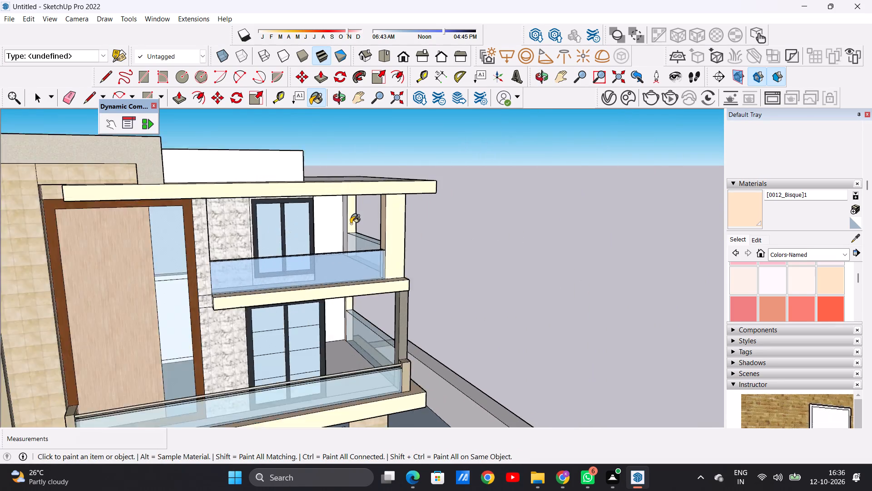
scroll(351, 224, up, 10)
scroll(346, 213, down, 1)
scroll(346, 213, up, 8)
click(340, 204)
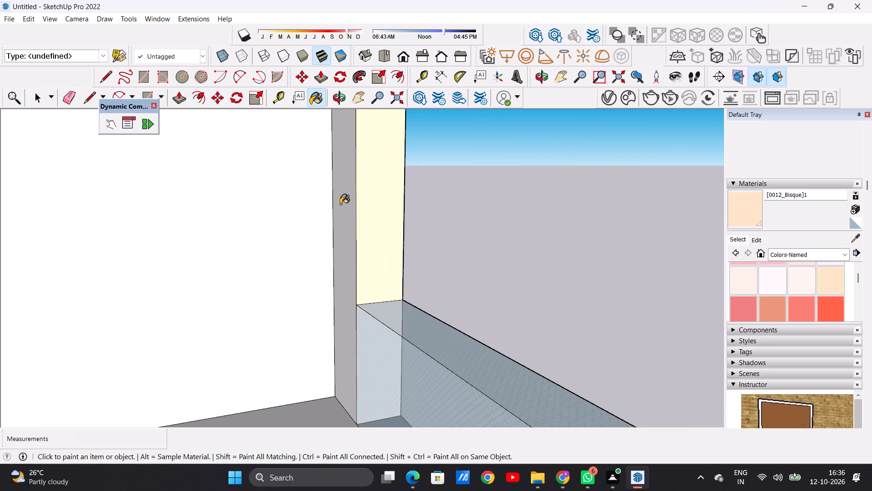
Examine the whole front elevation to check the bisque finish on the slabs and posts.
scroll(358, 266, down, 20)
middle_drag(421, 256, 343, 200)
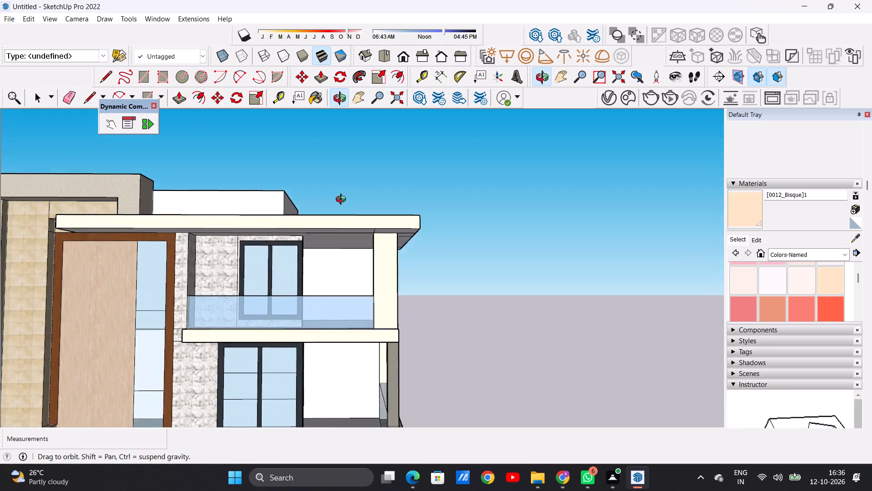
middle_drag(343, 200, 340, 235)
scroll(372, 278, down, 7)
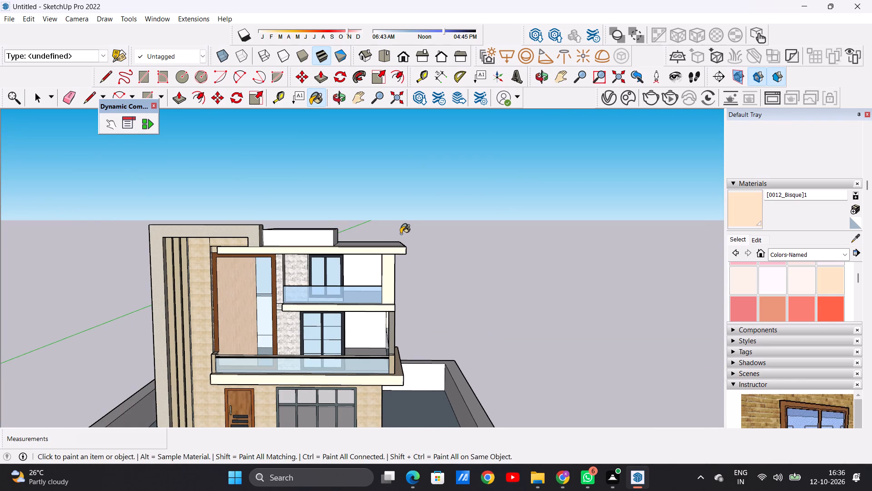
scroll(401, 234, down, 4)
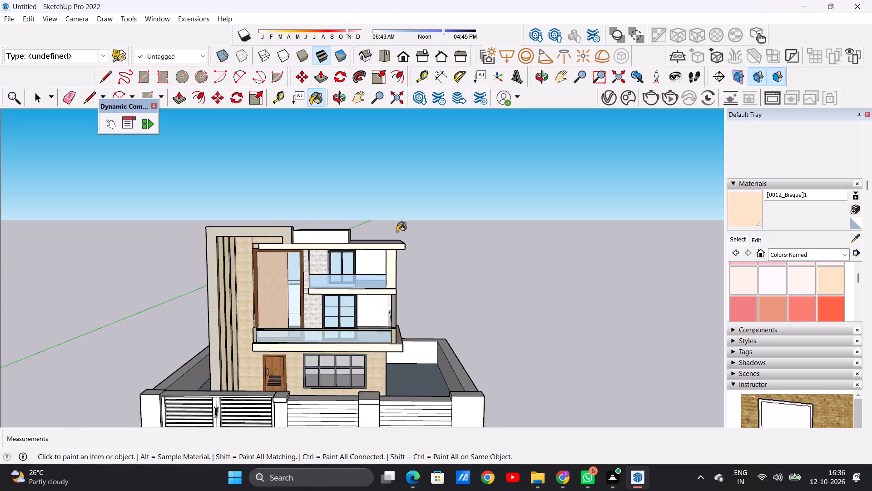
scroll(397, 232, down, 2)
middle_drag(381, 309, 363, 295)
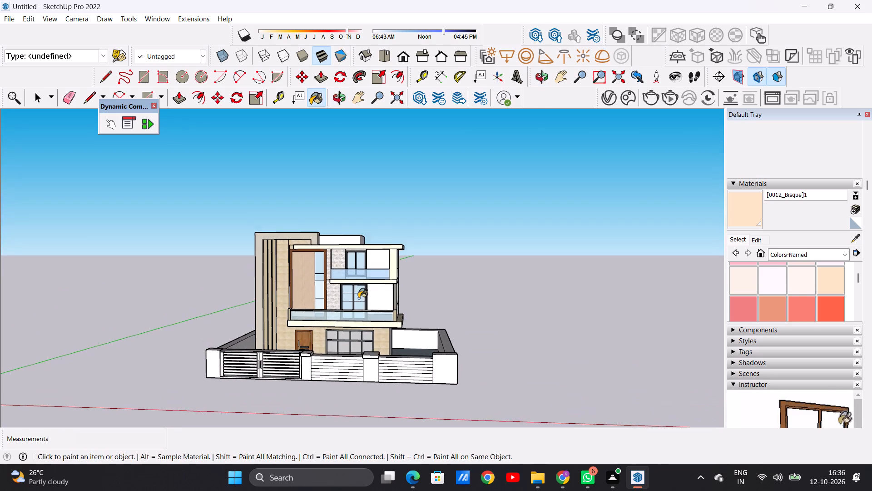
scroll(360, 298, up, 4)
key(space)
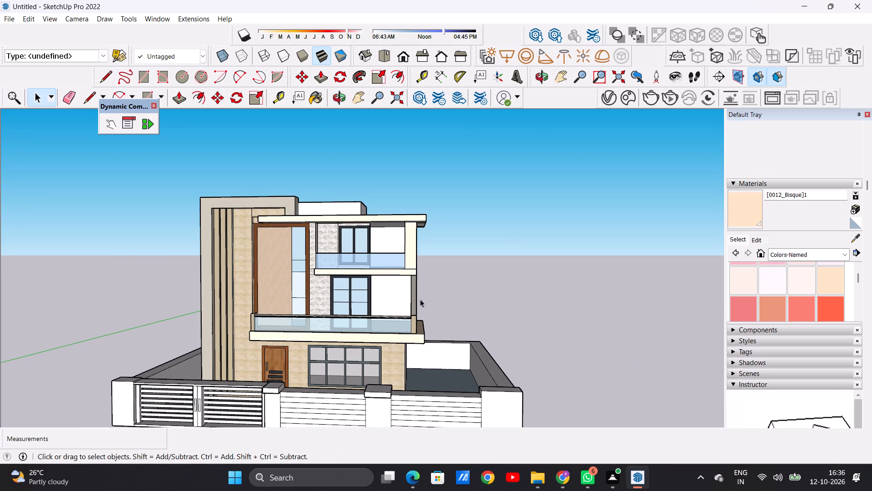
Erase the short dividing edges on the roof slab's underside beside the corner column and the rear side post.
scroll(390, 236, up, 7)
middle_drag(418, 248, 378, 145)
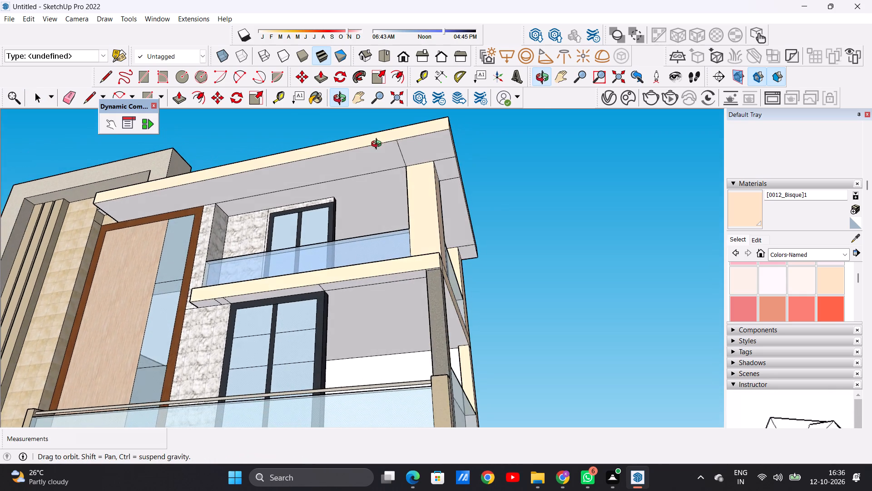
middle_drag(378, 145, 378, 146)
scroll(464, 169, up, 5)
key(e)
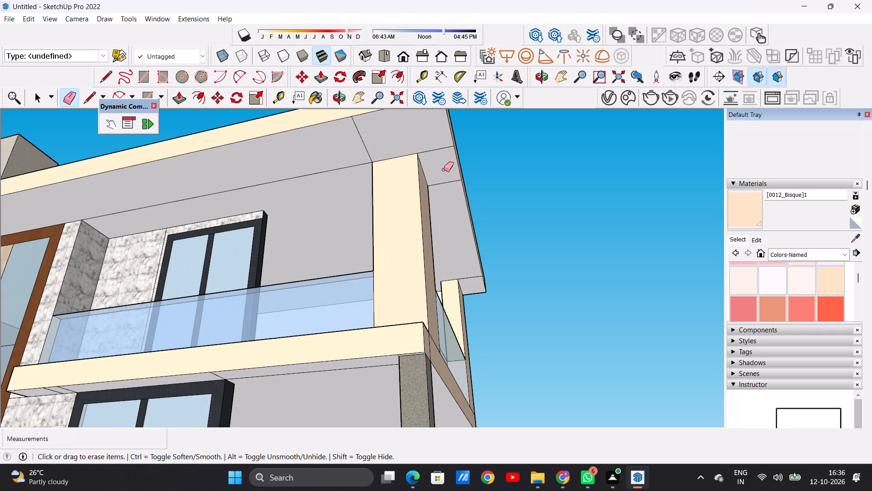
scroll(445, 166, up, 4)
scroll(445, 166, down, 1)
scroll(445, 166, up, 1)
drag(430, 133, 434, 148)
drag(449, 186, 450, 194)
scroll(490, 339, up, 10)
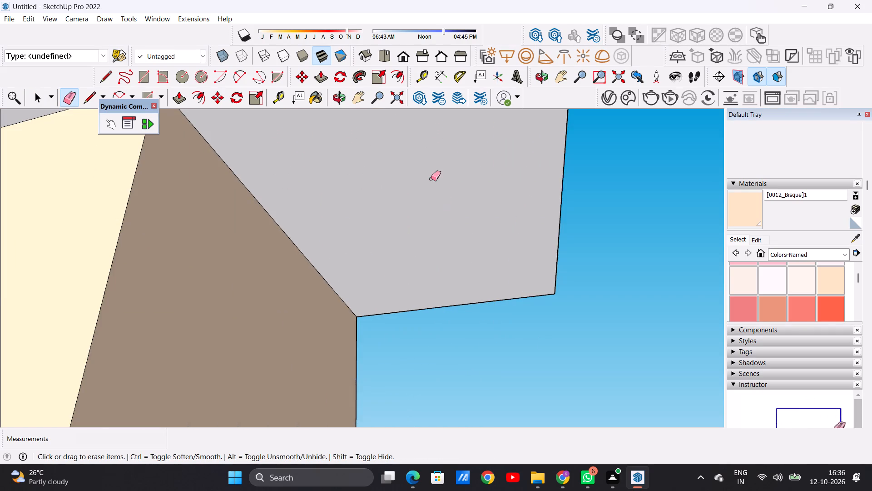
scroll(459, 222, down, 12)
drag(432, 176, 439, 191)
scroll(436, 256, down, 2)
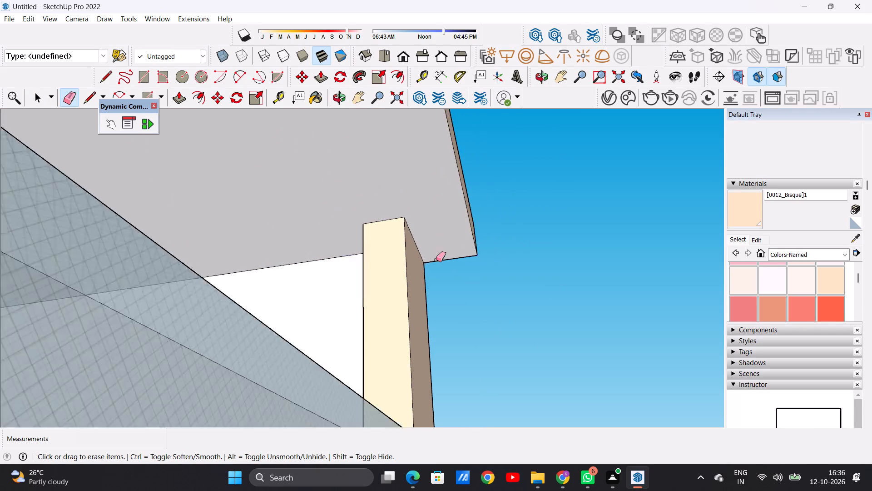
scroll(436, 260, down, 17)
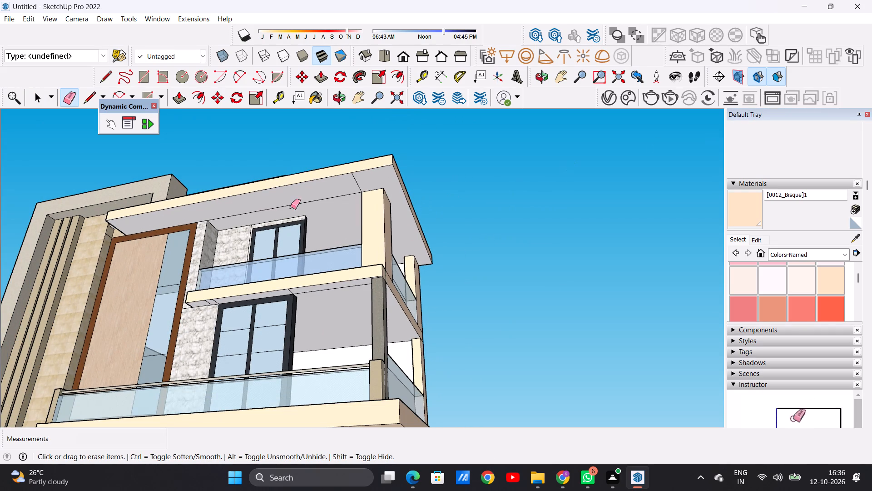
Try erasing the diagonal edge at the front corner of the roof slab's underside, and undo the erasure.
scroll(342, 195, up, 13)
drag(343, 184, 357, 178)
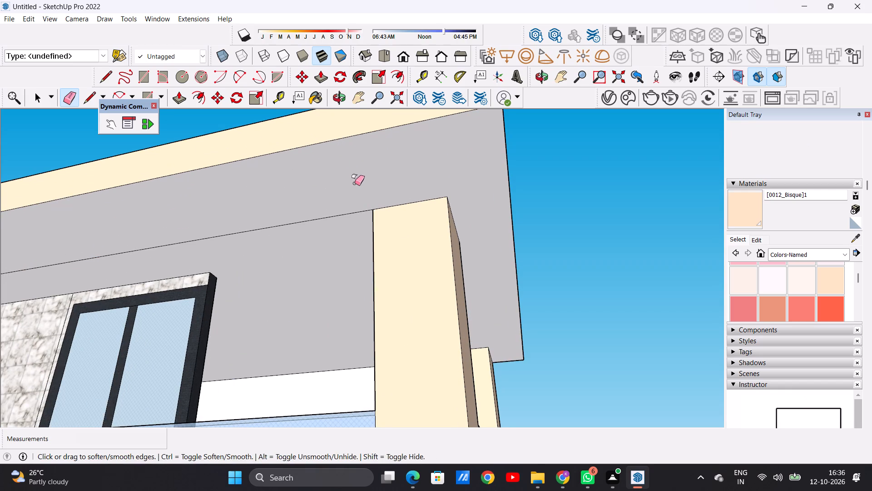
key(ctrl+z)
Paint the front strip of the roof slab's underside with 0012_Bisque.
scroll(368, 210, down, 6)
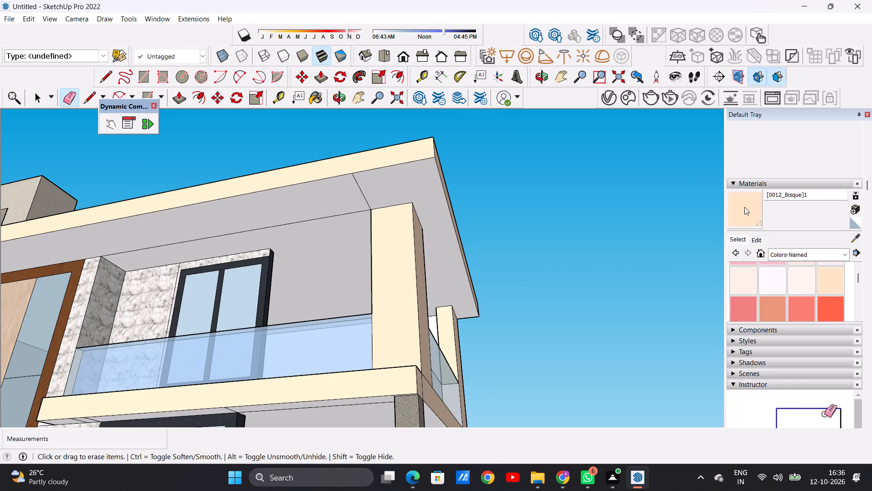
click(744, 207)
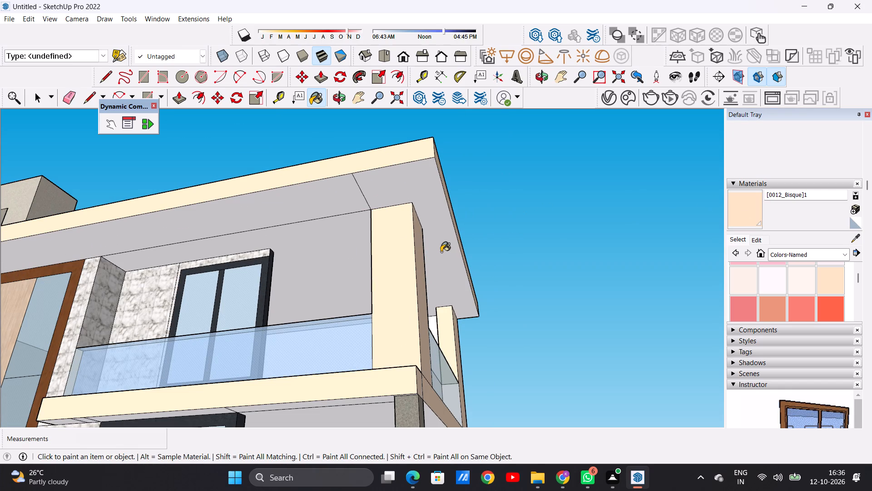
scroll(441, 252, up, 6)
middle_drag(456, 271, 448, 324)
middle_drag(450, 302, 433, 242)
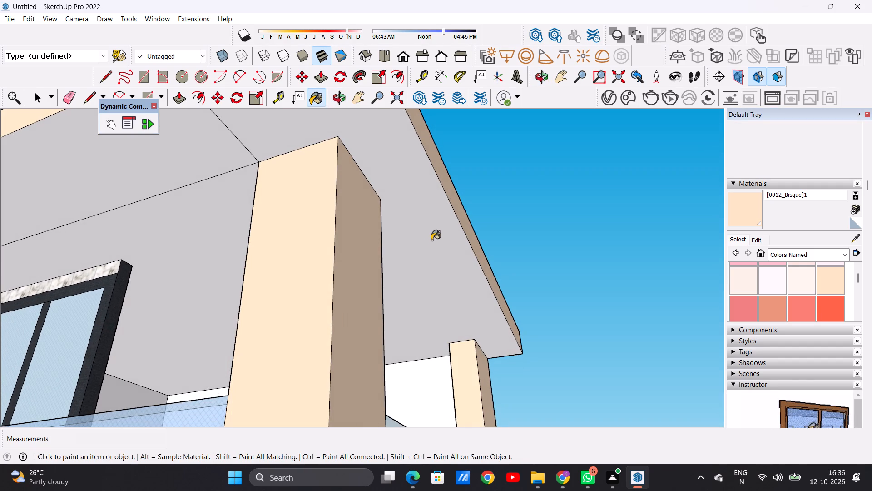
scroll(438, 240, down, 11)
scroll(369, 234, up, 2)
scroll(369, 234, down, 1)
scroll(369, 234, up, 2)
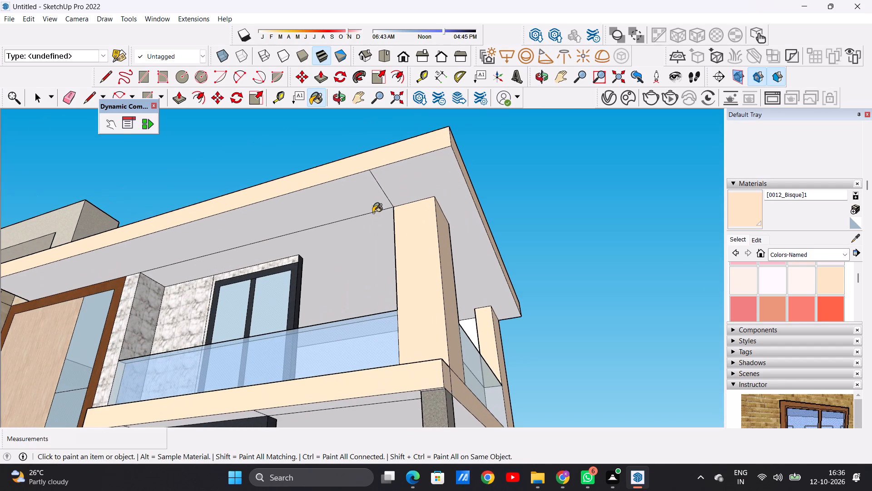
click(313, 199)
Draw an edge along the roof slab's underside from the corner column's top corner to the rear side post.
scroll(390, 226, down, 4)
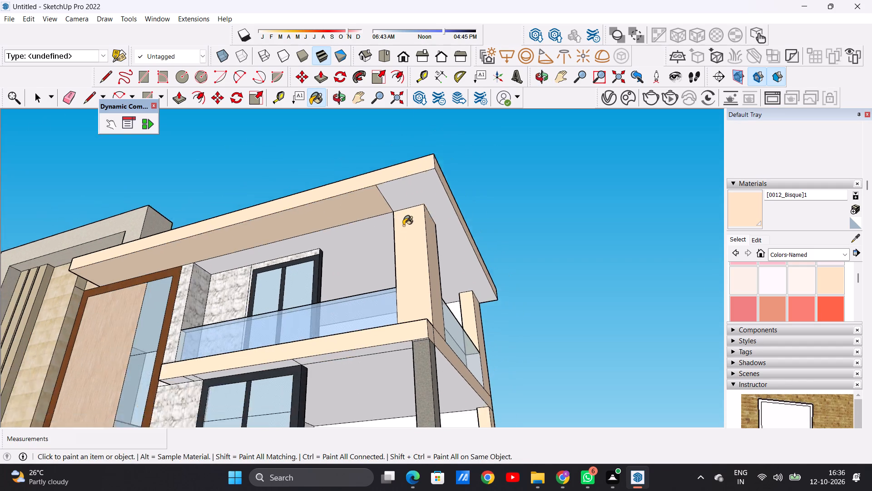
scroll(403, 225, down, 2)
scroll(270, 260, down, 1)
middle_drag(222, 271, 320, 311)
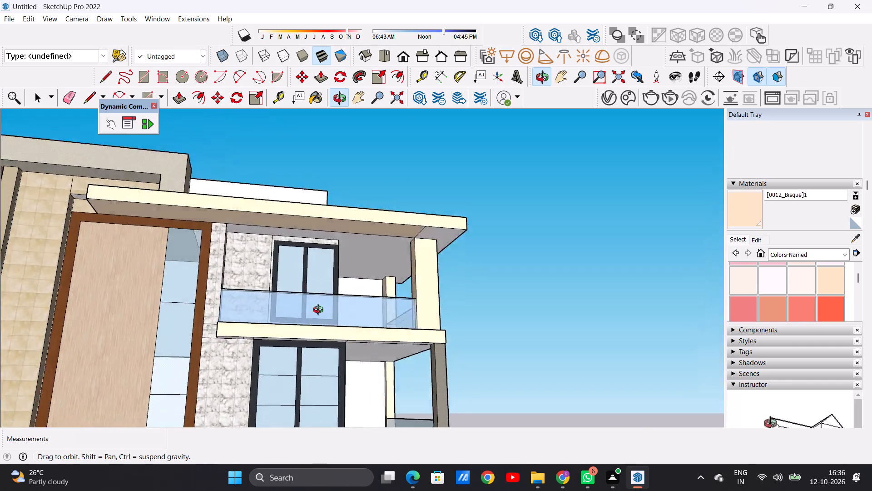
middle_drag(320, 311, 223, 261)
key(space)
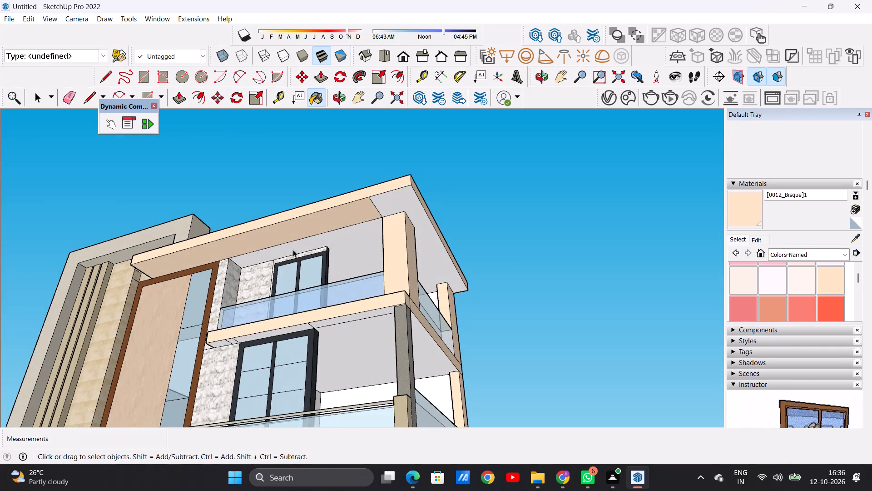
middle_drag(473, 239, 285, 240)
scroll(285, 240, up, 1)
scroll(370, 211, up, 4)
key(l)
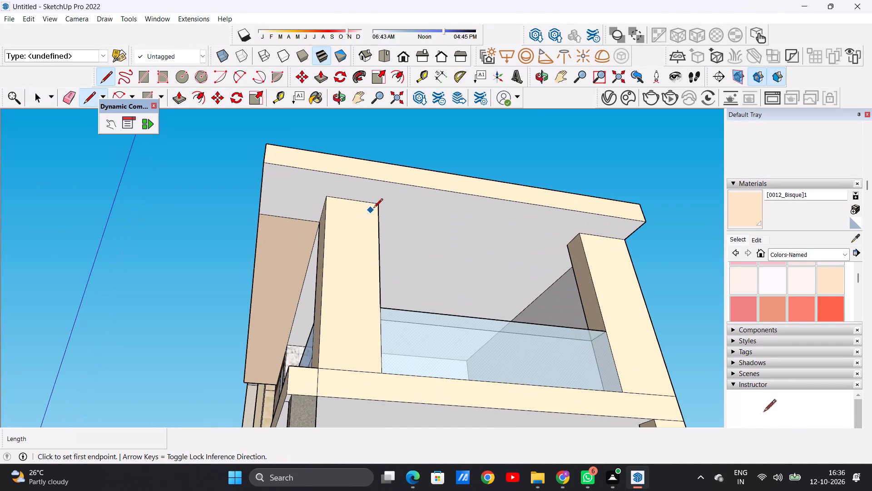
scroll(383, 205, up, 3)
click(375, 201)
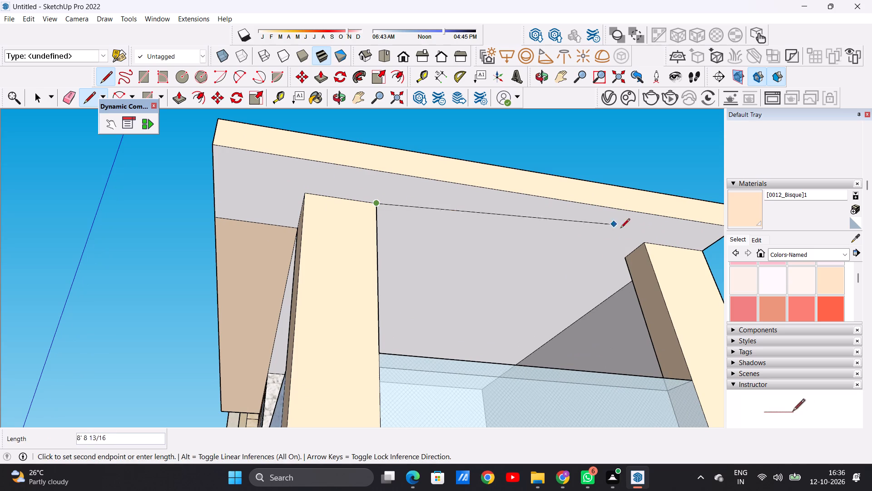
click(651, 241)
key(space)
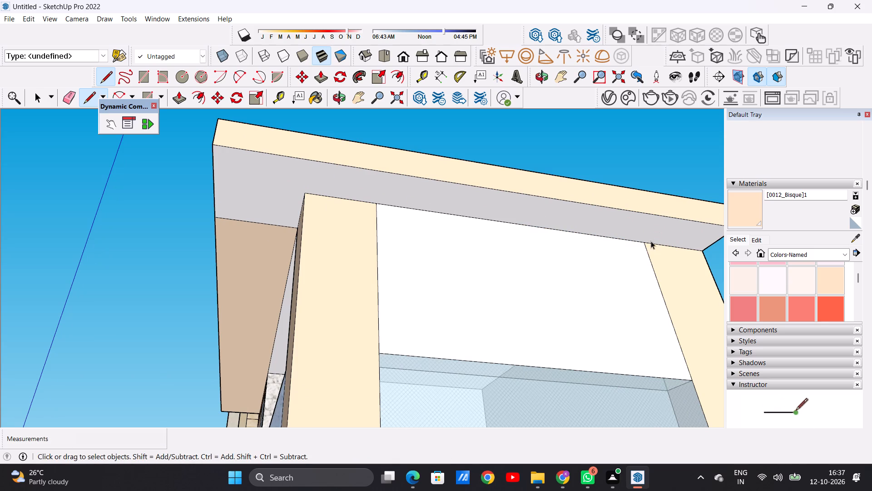
Delete the unwanted face filling the upper balcony's side opening between the corner column and the rear post.
click(495, 321)
key(Delete)
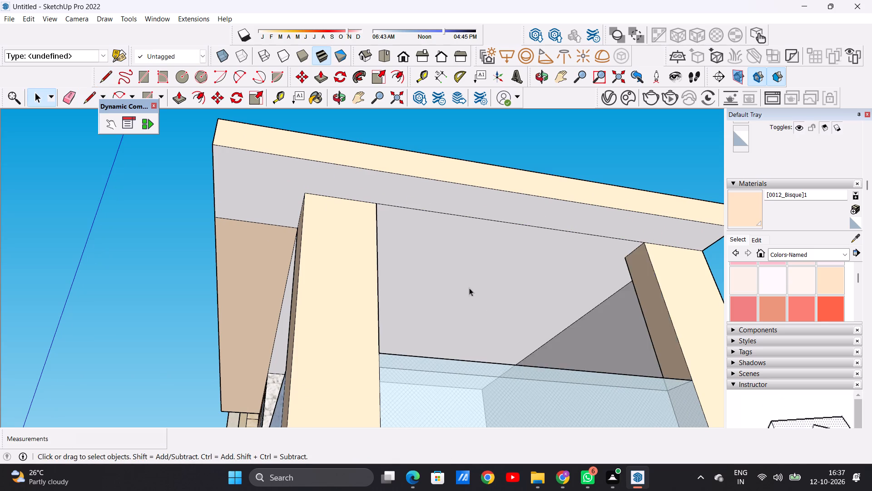
Paint the side strip of the roof slab's underside with 0012_Bisque.
scroll(462, 256, down, 5)
middle_drag(473, 259, 510, 266)
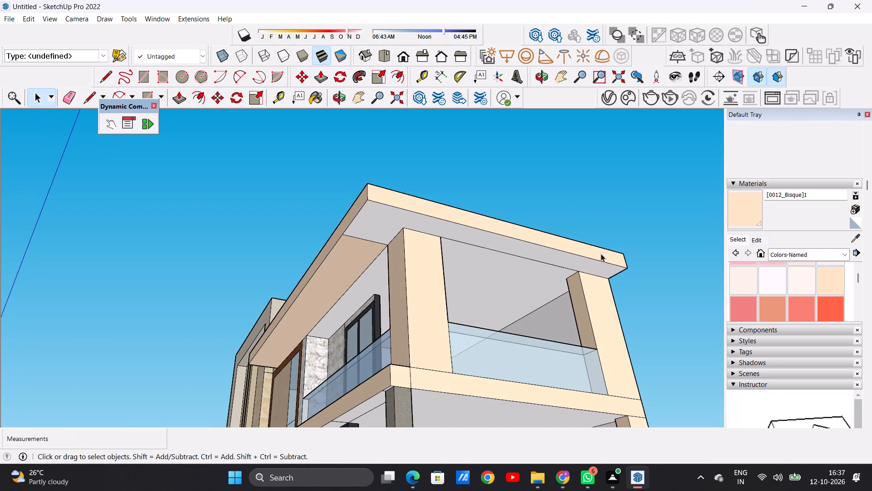
click(740, 211)
scroll(375, 217, up, 2)
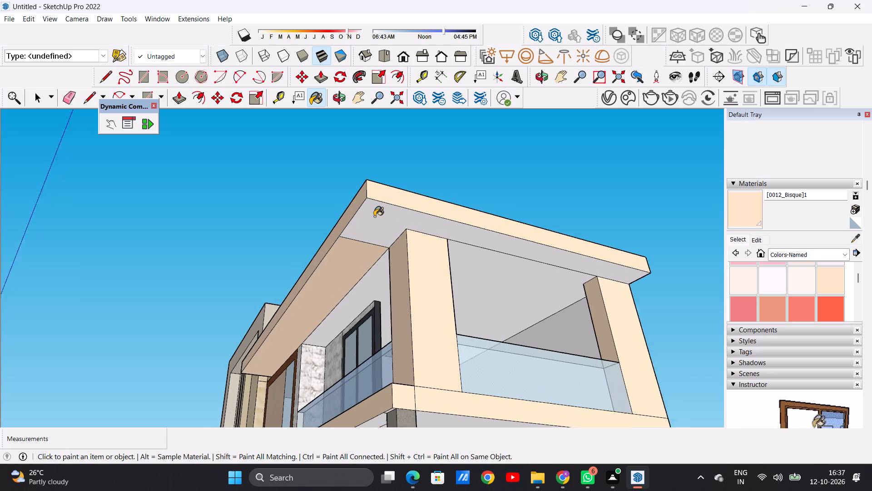
scroll(374, 216, up, 3)
click(374, 216)
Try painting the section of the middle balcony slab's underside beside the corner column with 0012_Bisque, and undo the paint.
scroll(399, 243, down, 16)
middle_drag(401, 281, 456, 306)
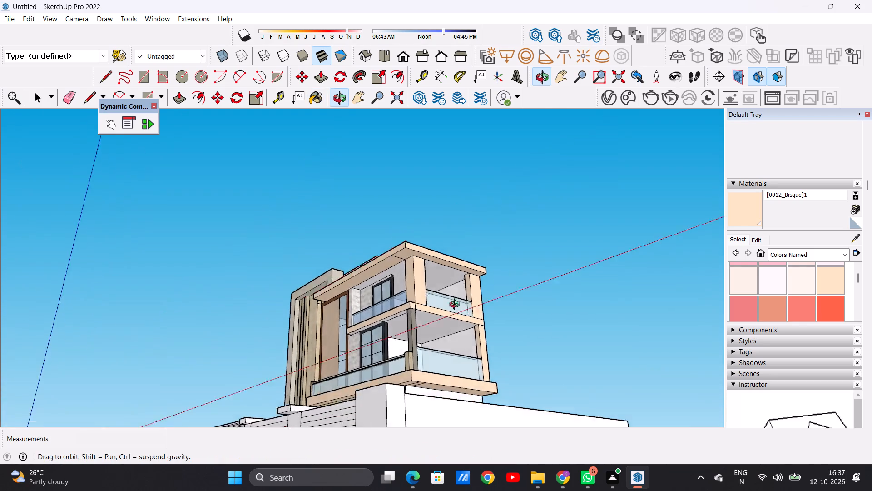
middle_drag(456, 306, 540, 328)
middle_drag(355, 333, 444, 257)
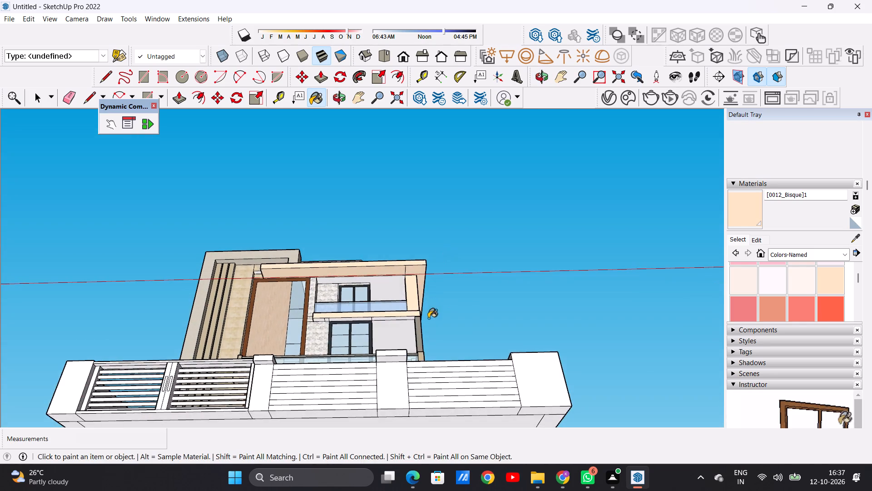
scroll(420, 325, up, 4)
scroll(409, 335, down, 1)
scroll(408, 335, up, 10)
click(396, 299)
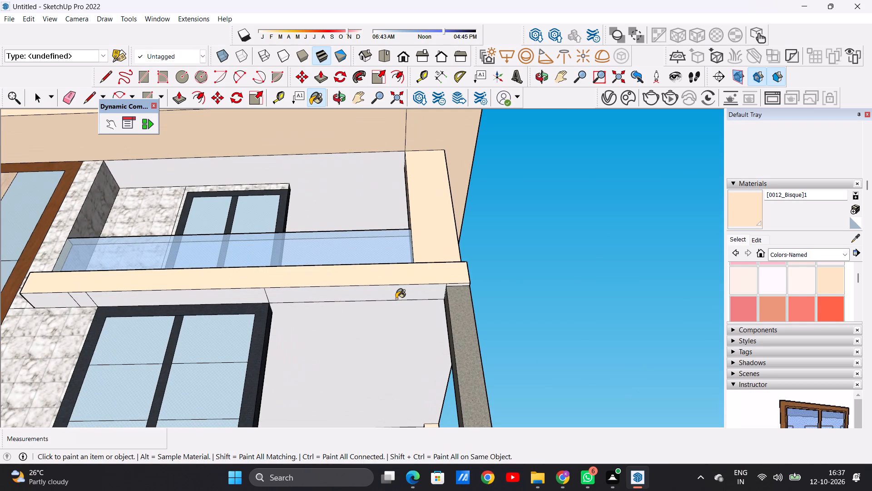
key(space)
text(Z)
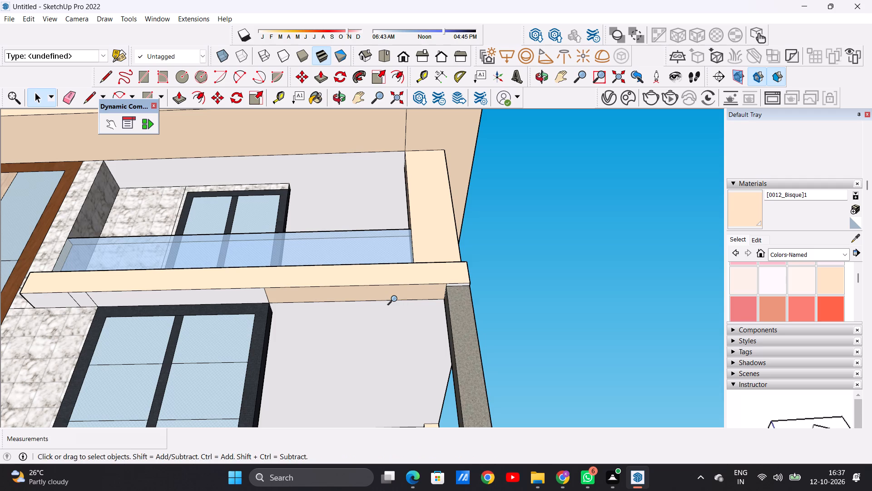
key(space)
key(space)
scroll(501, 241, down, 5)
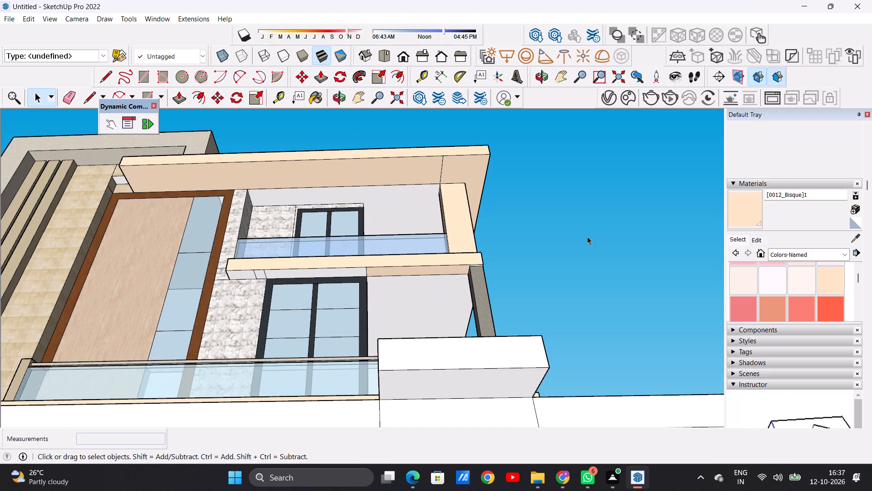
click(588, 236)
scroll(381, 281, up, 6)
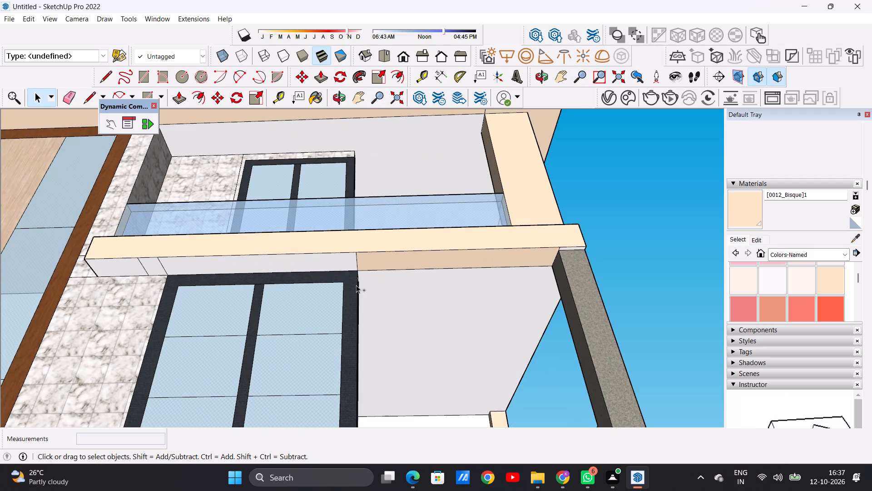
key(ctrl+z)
Erase the three short dividing edges on the underside strip of the middle balcony slab above the lower window.
key(e)
scroll(357, 261, up, 7)
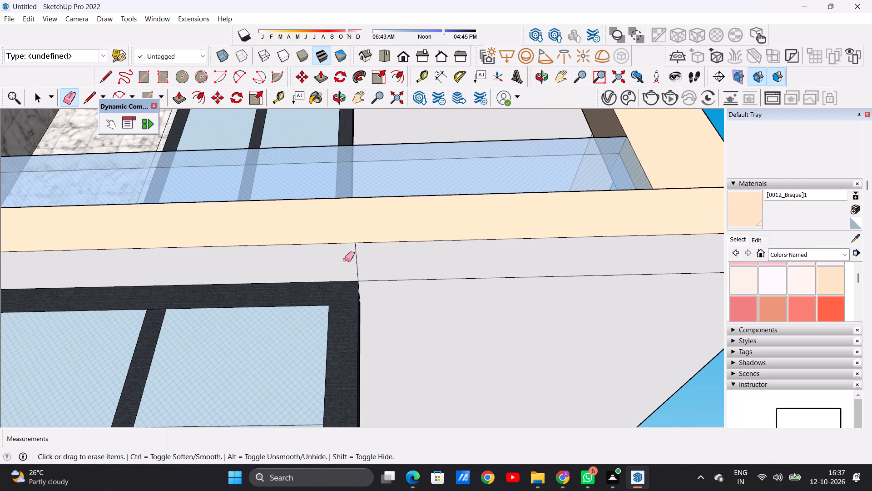
drag(348, 261, 357, 260)
scroll(361, 268, down, 14)
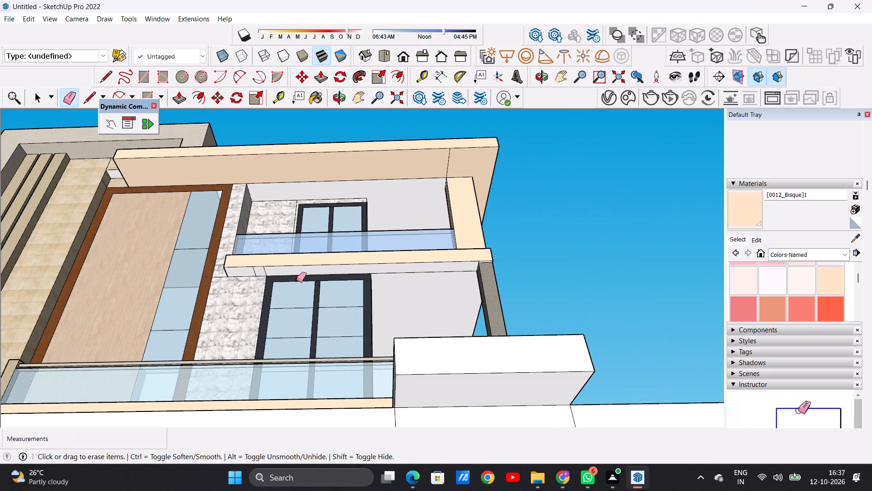
scroll(268, 280, up, 7)
scroll(248, 261, down, 1)
scroll(248, 261, up, 10)
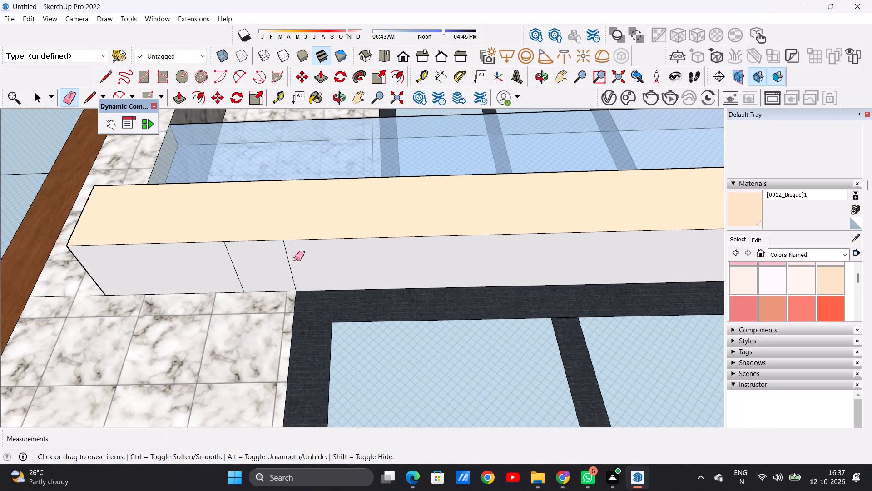
click(289, 266)
scroll(233, 279, up, 7)
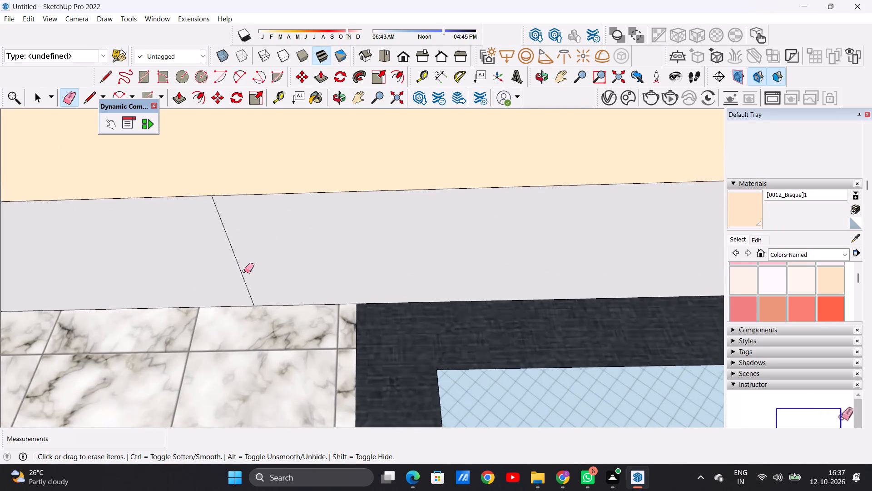
scroll(244, 271, up, 3)
click(241, 279)
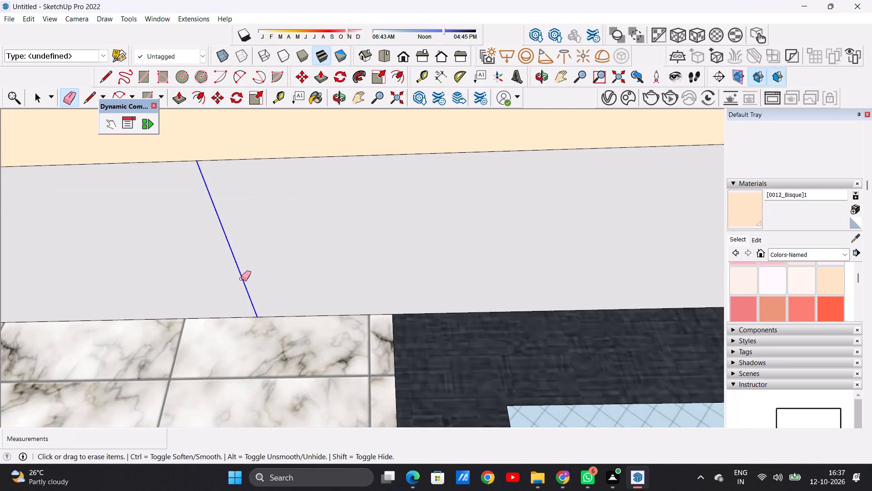
Paint the whole front strip of the middle balcony slab's underside with 0012_Bisque.
scroll(253, 282, down, 6)
scroll(256, 286, down, 20)
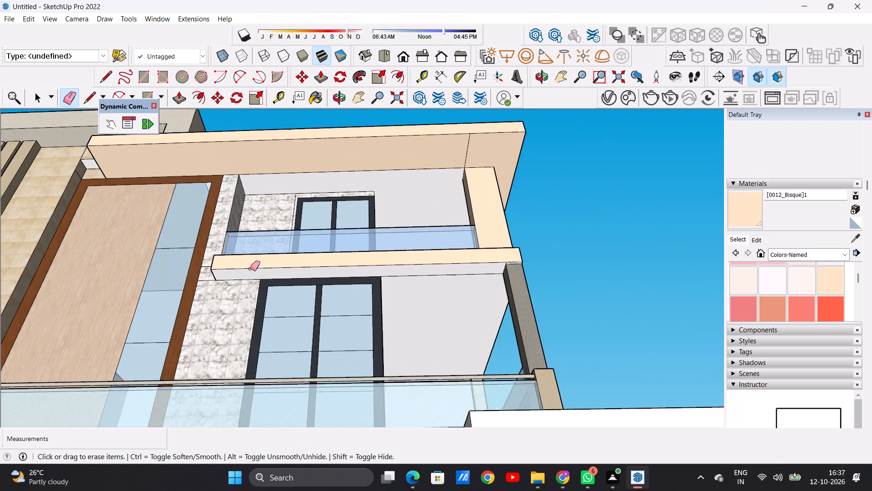
scroll(250, 269, down, 3)
middle_drag(517, 257, 268, 255)
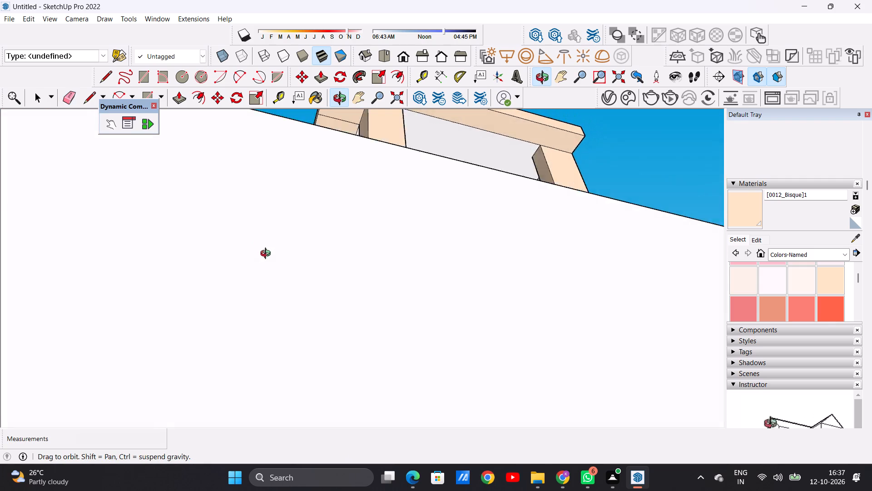
middle_drag(268, 255, 502, 263)
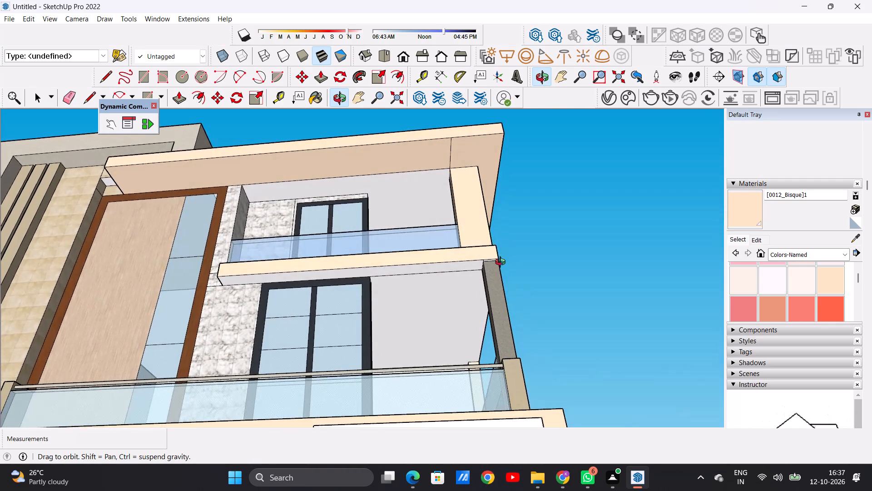
middle_drag(502, 263, 502, 273)
click(752, 209)
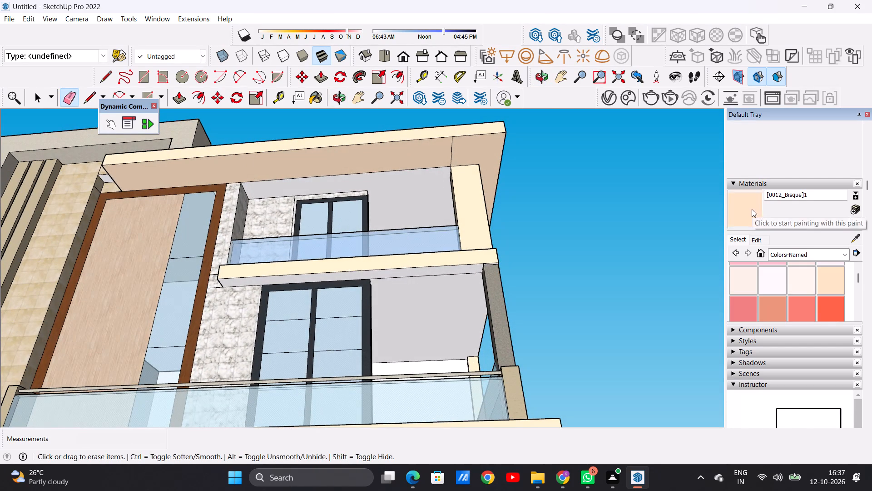
scroll(361, 294, up, 12)
scroll(362, 278, down, 1)
click(350, 241)
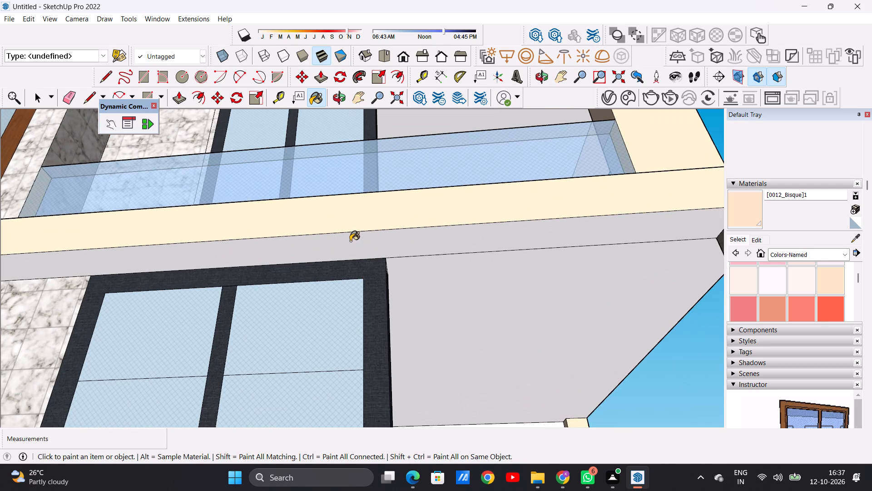
Examine the balcony side and the whole front elevation to check the bisque finish on the slabs.
scroll(337, 287, down, 10)
middle_drag(507, 263, 229, 315)
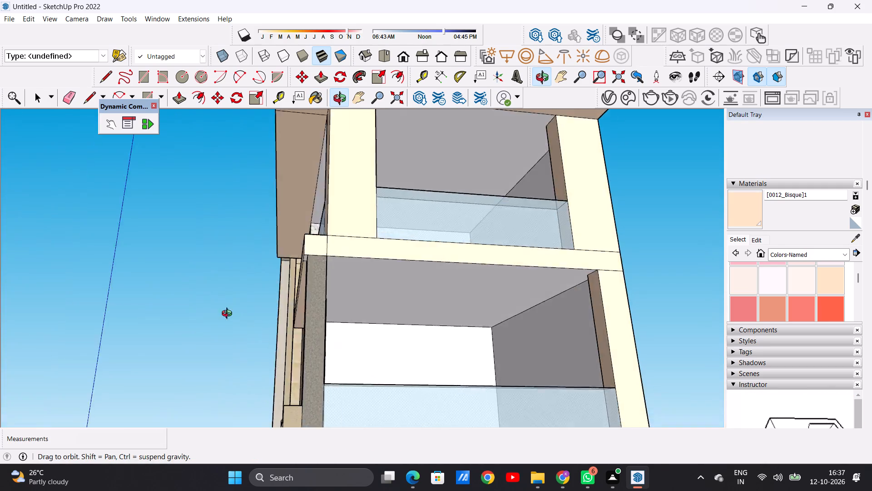
middle_drag(229, 315, 186, 275)
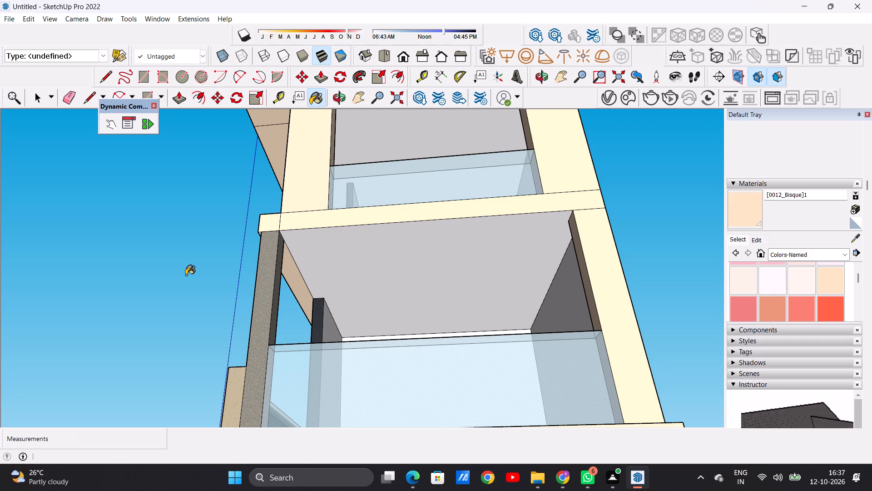
key(space)
key(space)
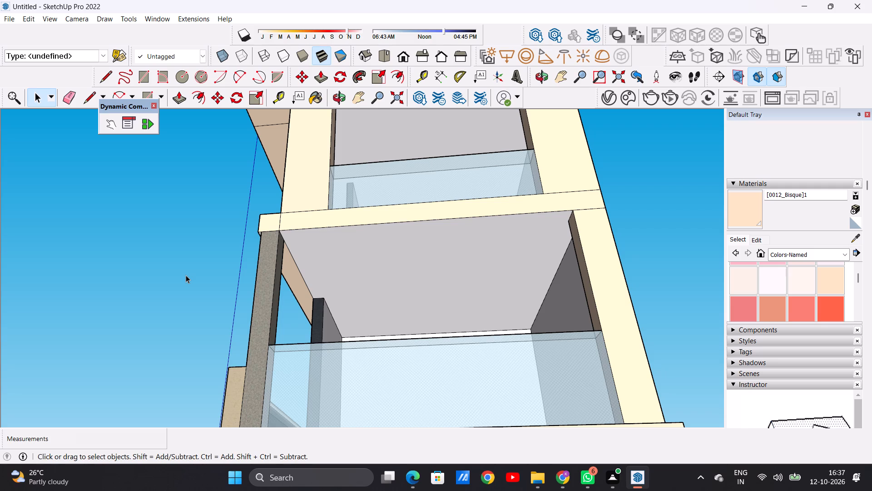
scroll(274, 249, down, 10)
middle_drag(268, 267, 418, 310)
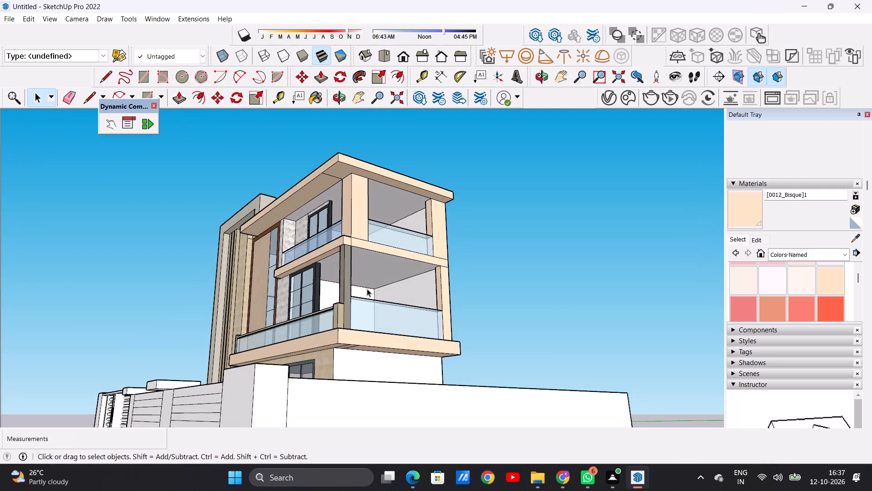
middle_drag(347, 318, 483, 393)
scroll(335, 249, down, 3)
scroll(349, 242, up, 1)
scroll(349, 242, down, 1)
scroll(349, 242, up, 2)
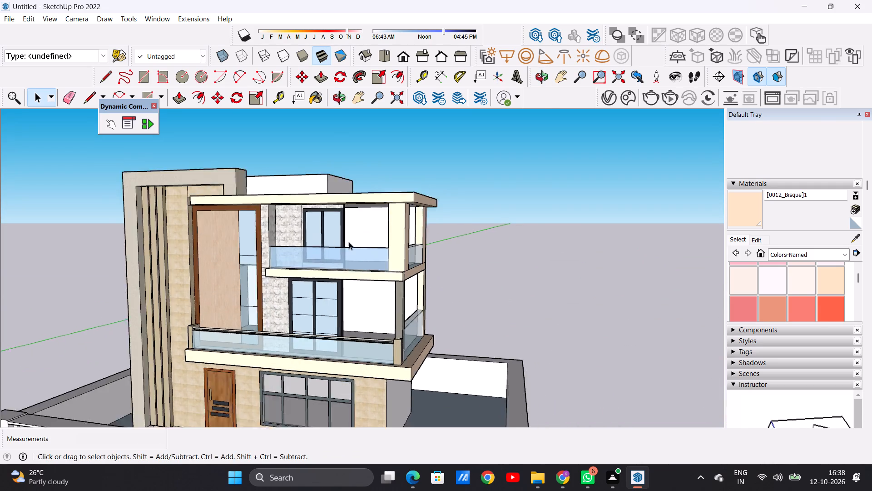
Erase the diagonal edge dividing the front and side strips of the roof slab's underside at the corner column.
scroll(349, 242, up, 1)
middle_drag(362, 257, 353, 174)
scroll(353, 185, up, 3)
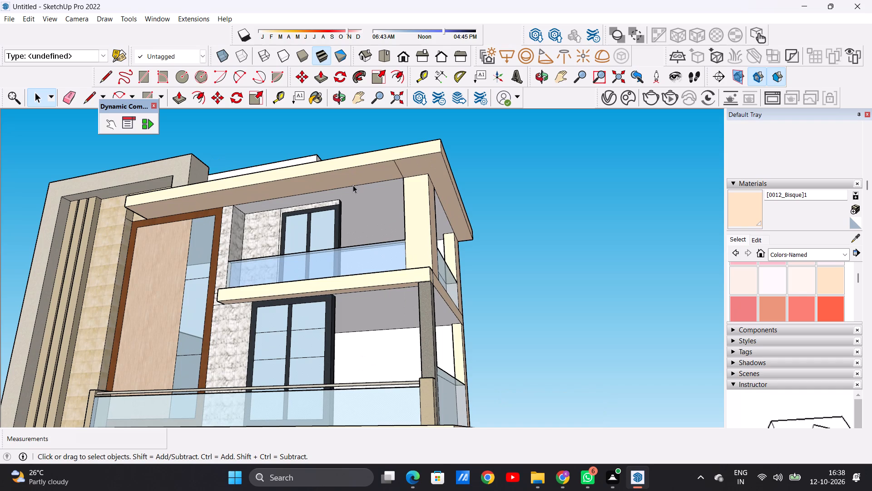
scroll(386, 181, up, 6)
middle_drag(380, 221, 307, 219)
scroll(332, 160, up, 3)
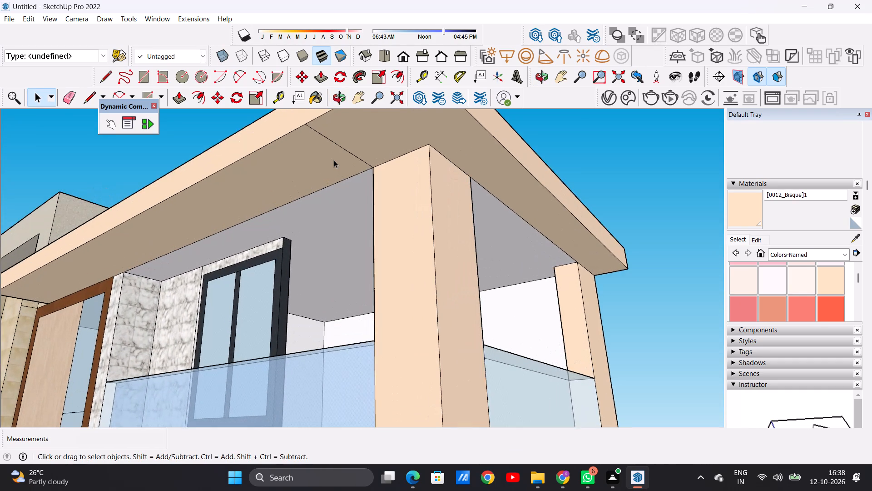
key(e)
drag(341, 149, 331, 156)
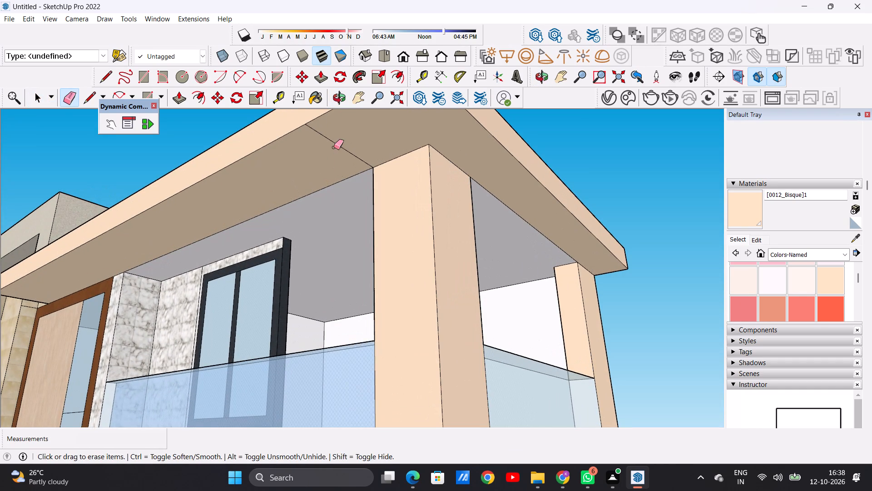
drag(337, 138, 332, 152)
key(space)
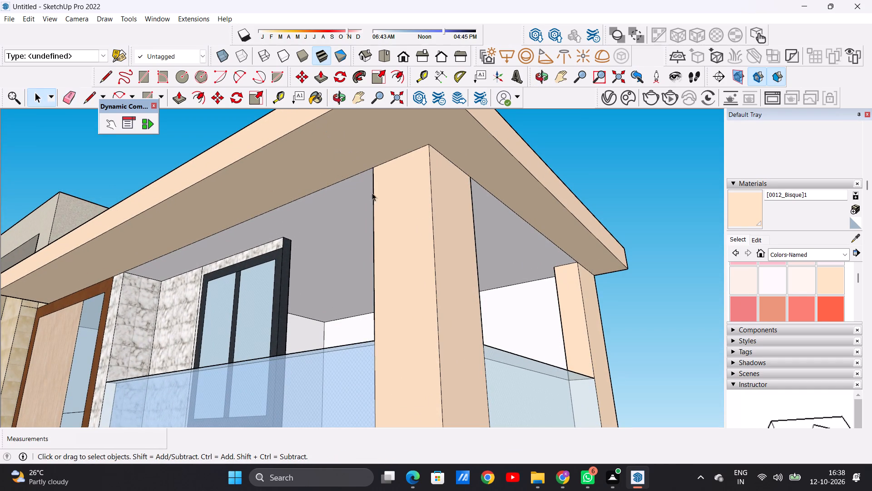
Paint the top-floor balcony ceiling, inside the roof slab's bisque border, with Wood Bamboo from the Wood materials.
scroll(393, 214, down, 6)
middle_drag(333, 216, 419, 195)
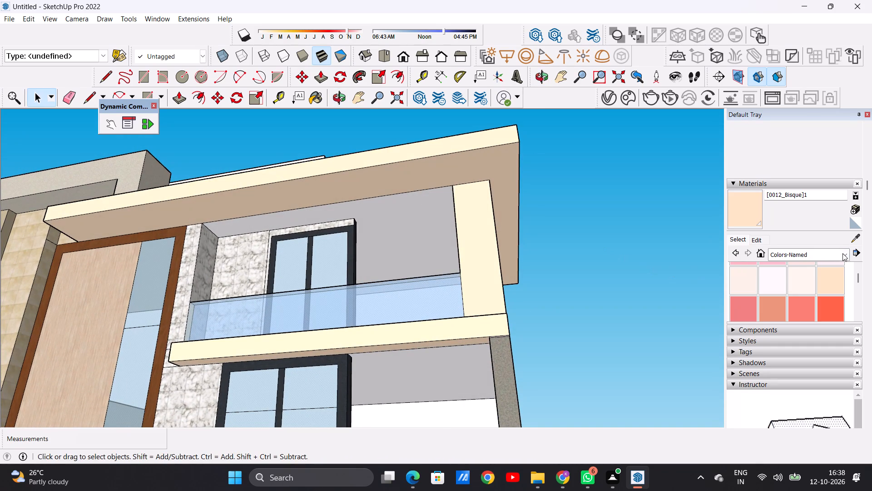
click(844, 254)
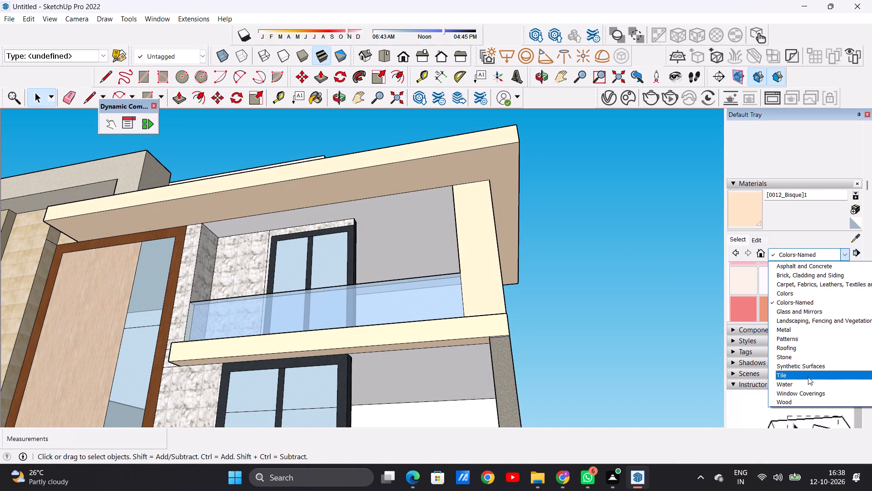
click(789, 401)
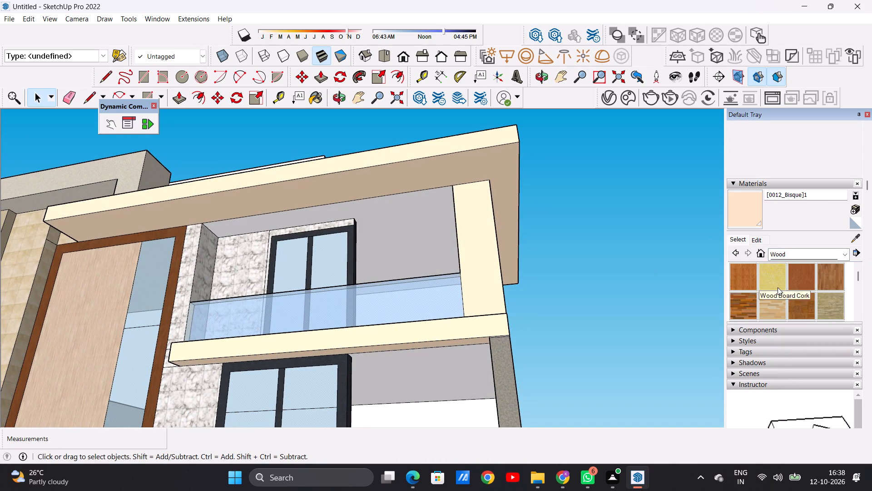
scroll(778, 291, down, 1)
scroll(778, 291, up, 1)
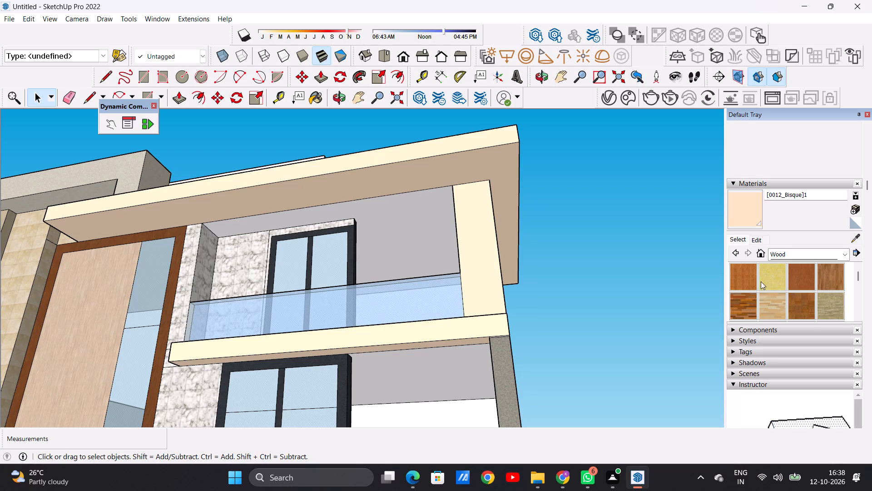
click(742, 280)
click(399, 234)
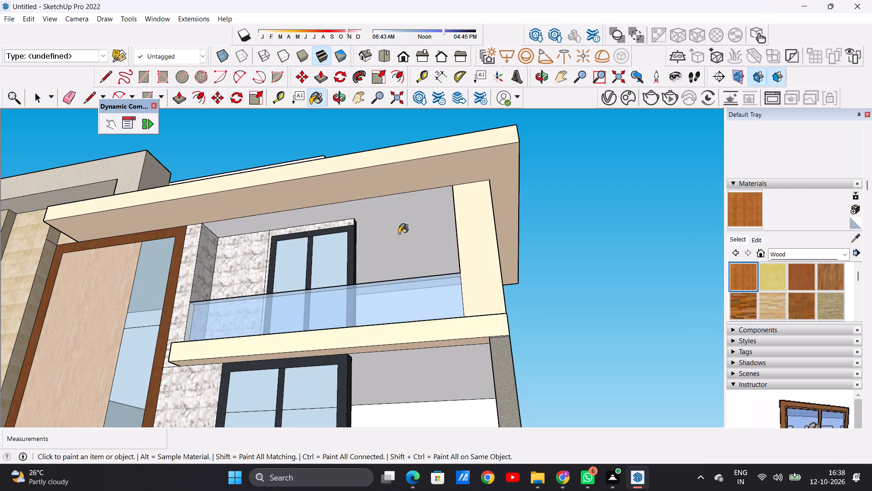
scroll(401, 234, up, 11)
middle_drag(433, 244, 435, 282)
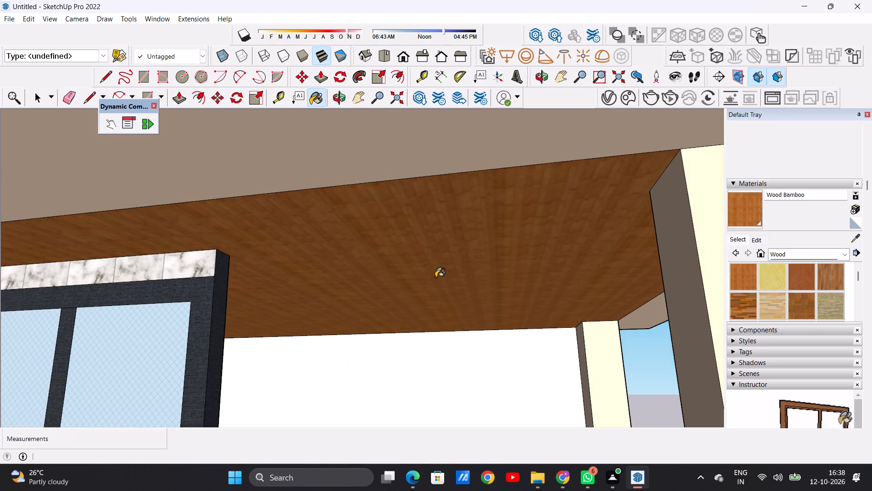
Paint the ceiling of the balcony below, on the underside of the middle slab, with Wood Bamboo.
scroll(440, 271, down, 6)
scroll(441, 270, up, 1)
scroll(441, 270, down, 9)
scroll(443, 271, down, 17)
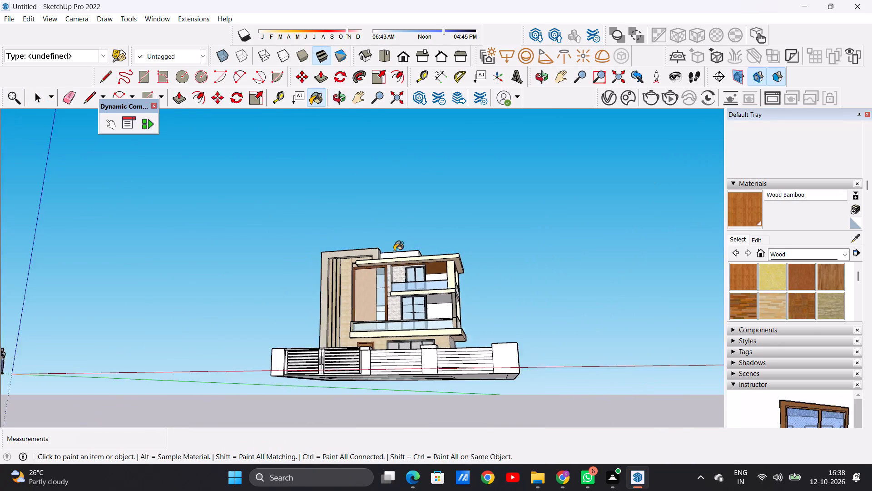
scroll(394, 251, down, 4)
scroll(427, 301, up, 15)
middle_drag(438, 290, 386, 243)
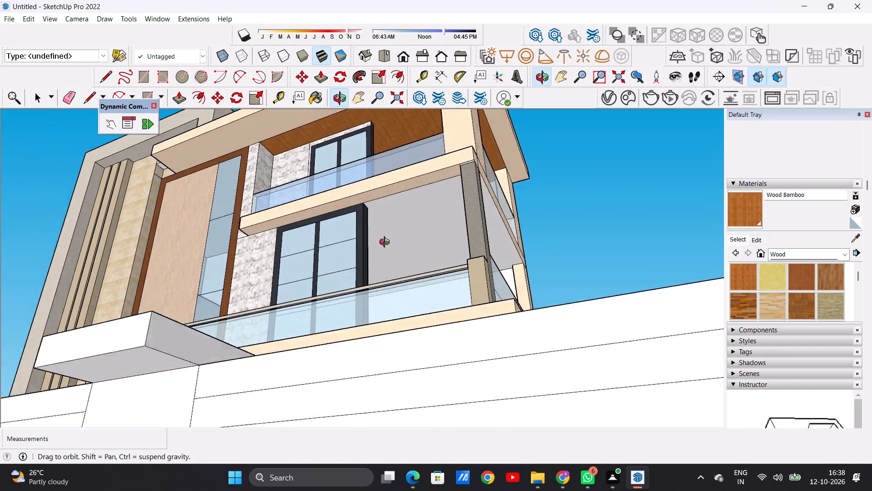
middle_drag(386, 243, 398, 258)
scroll(402, 226, up, 7)
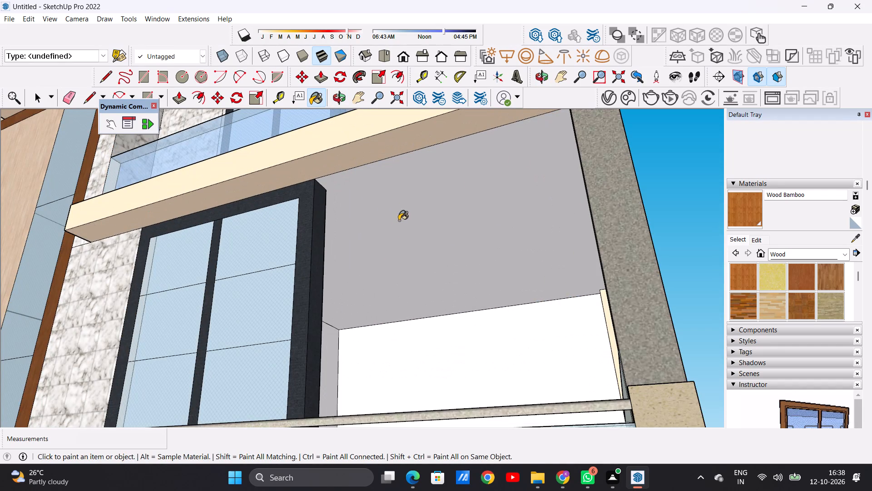
click(422, 190)
Examine the wood ceilings of both balconies from below and from the front.
scroll(389, 255, down, 4)
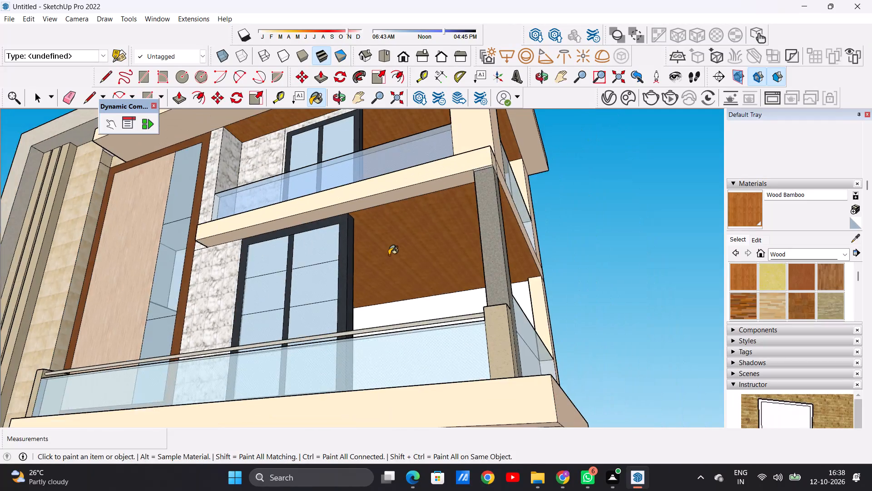
scroll(389, 255, down, 4)
middle_drag(374, 276, 441, 333)
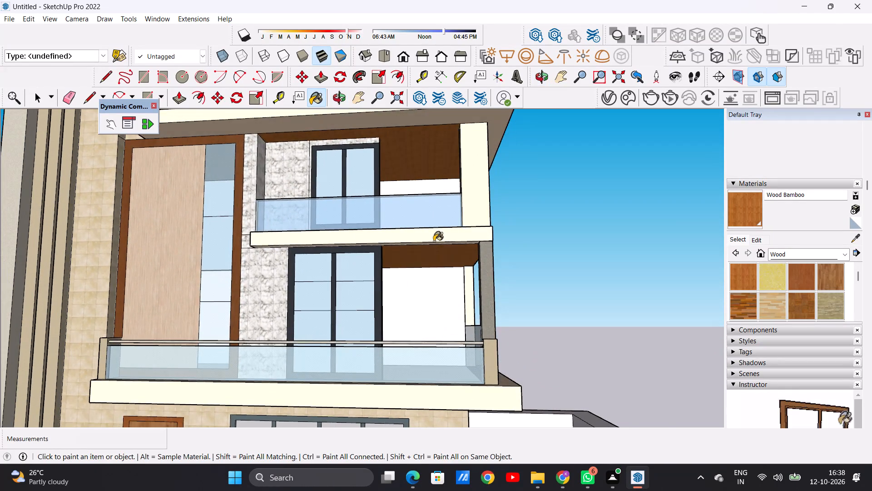
scroll(430, 240, down, 4)
scroll(360, 236, down, 3)
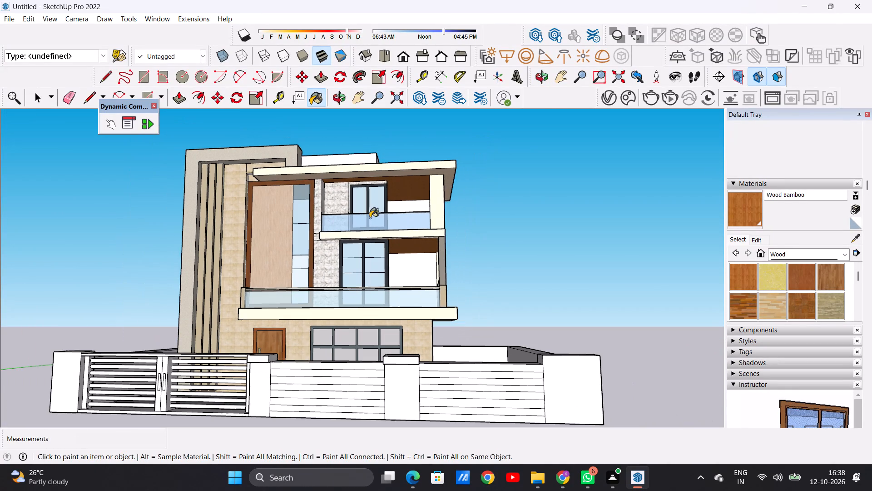
middle_drag(430, 335, 437, 350)
scroll(406, 207, up, 8)
key(space)
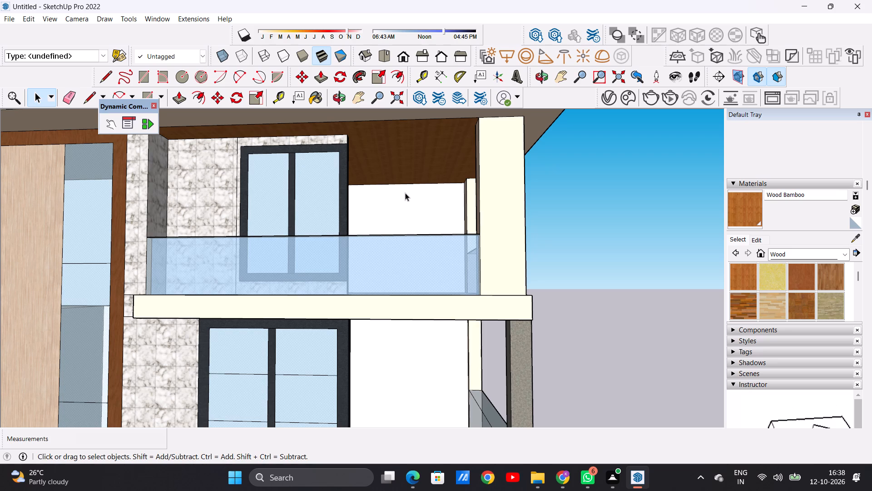
scroll(353, 205, down, 5)
middle_drag(392, 210, 315, 121)
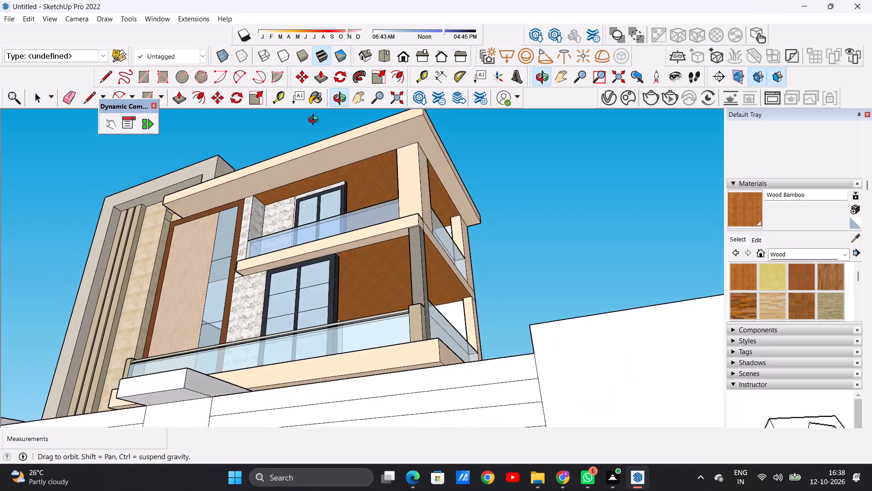
middle_drag(315, 121, 380, 220)
scroll(363, 214, up, 2)
scroll(363, 214, down, 1)
scroll(363, 214, up, 2)
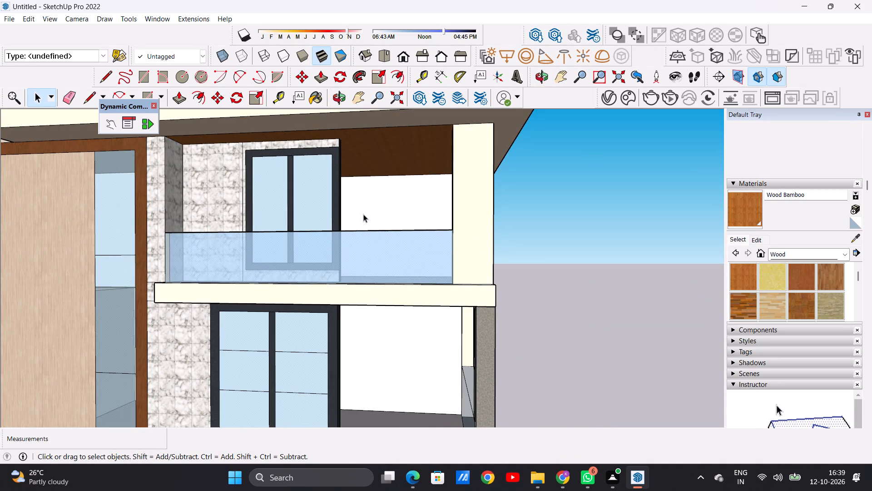
scroll(363, 214, down, 5)
middle_drag(364, 205, 368, 189)
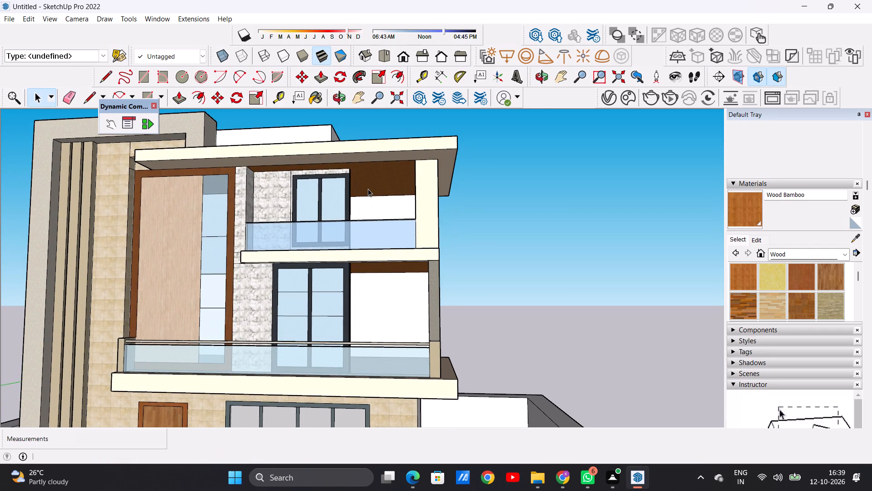
scroll(322, 222, down, 5)
scroll(322, 233, up, 6)
scroll(347, 290, up, 1)
middle_drag(347, 289, 338, 206)
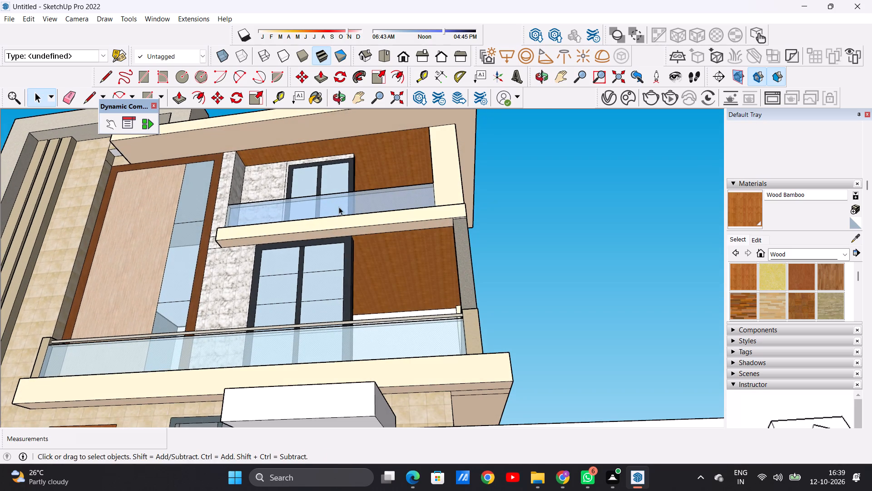
scroll(405, 268, down, 3)
middle_drag(400, 263, 412, 311)
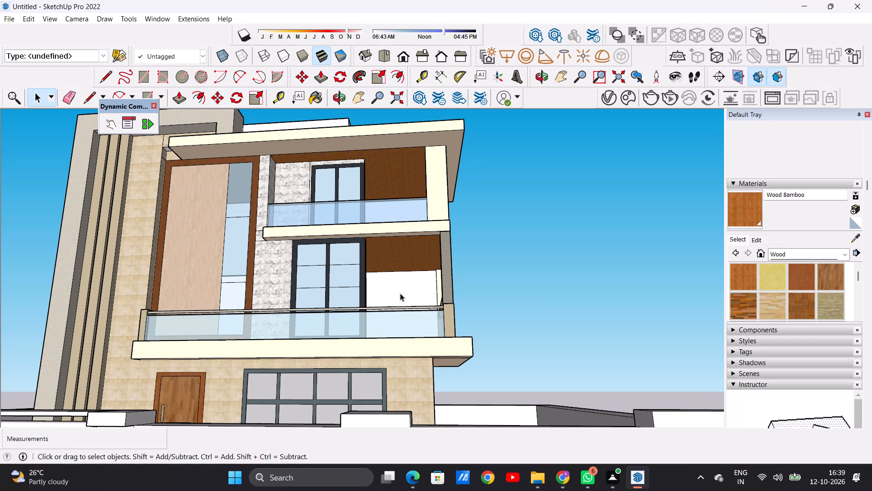
Examine the villa from the side and front, checking the balcony finishes and the surfaces still unpainted.
scroll(360, 251, down, 5)
middle_drag(386, 233, 201, 223)
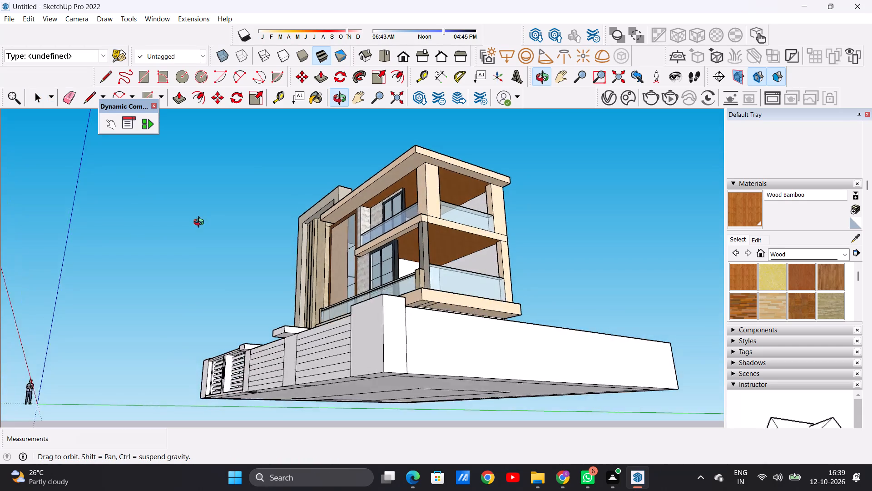
middle_drag(201, 223, 472, 305)
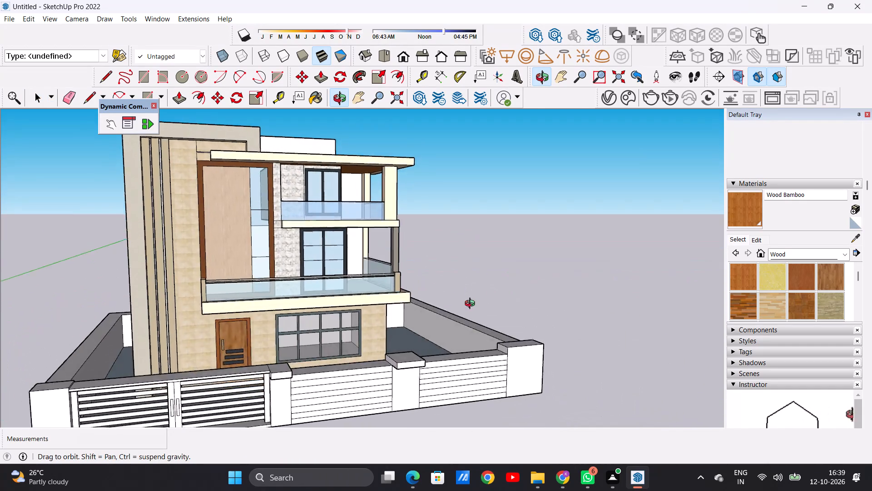
middle_drag(472, 305, 355, 239)
scroll(383, 249, up, 5)
scroll(383, 249, down, 2)
scroll(383, 249, up, 6)
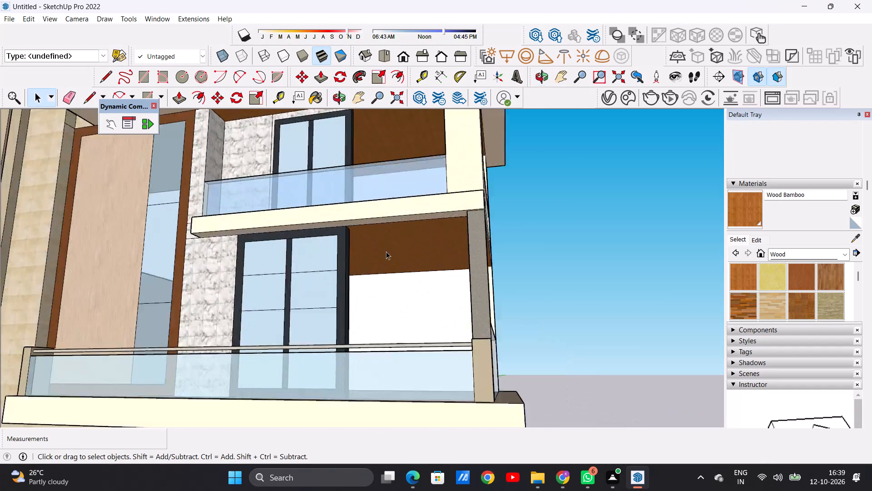
scroll(386, 251, up, 7)
scroll(436, 250, up, 1)
middle_drag(436, 250, 418, 282)
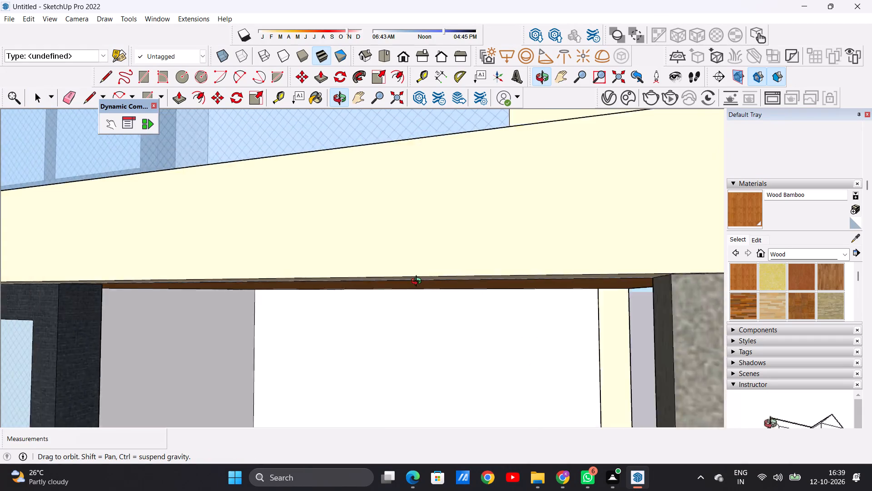
middle_drag(418, 282, 439, 287)
scroll(403, 224, down, 20)
scroll(403, 224, down, 2)
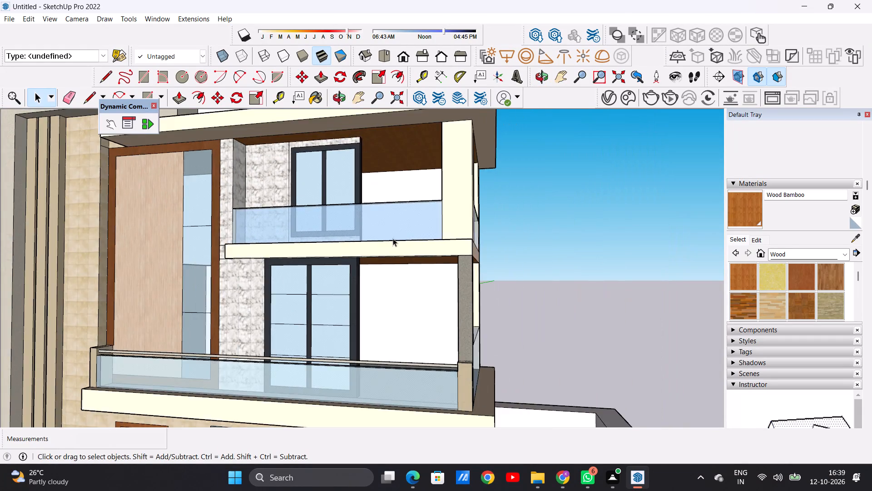
scroll(393, 238, down, 8)
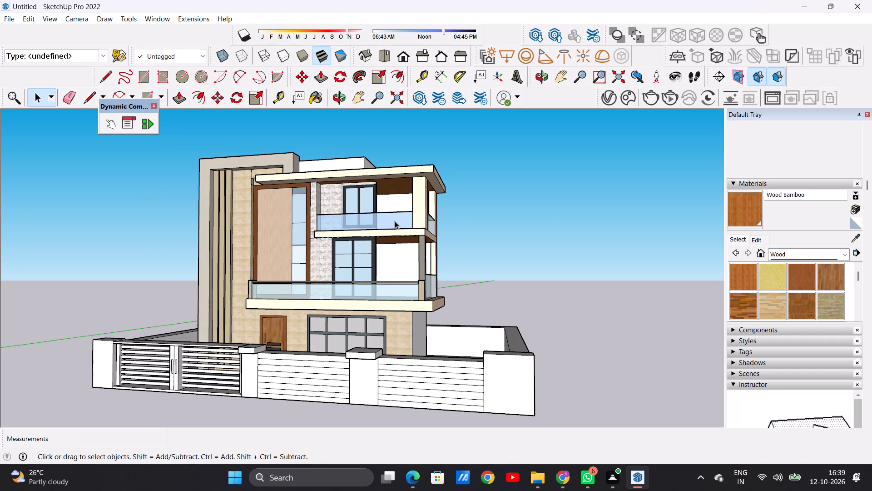
scroll(421, 226, down, 4)
scroll(411, 233, up, 2)
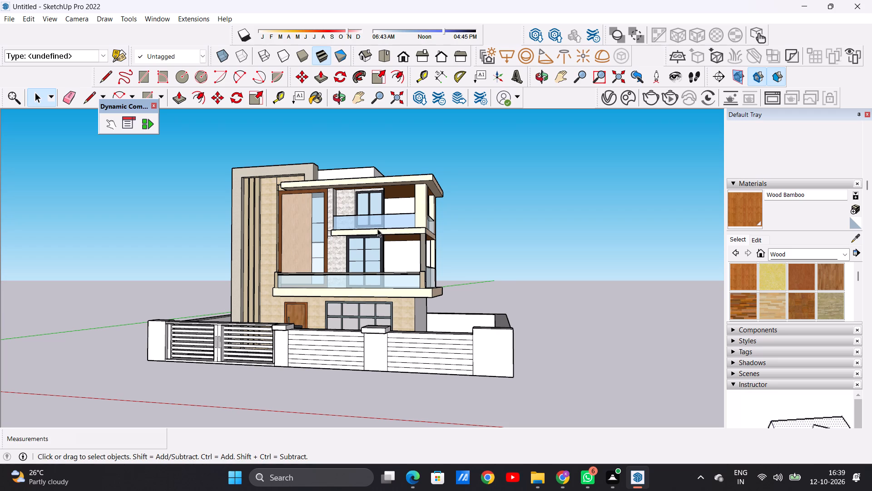
scroll(377, 229, down, 4)
scroll(357, 227, up, 6)
middle_drag(409, 243, 391, 247)
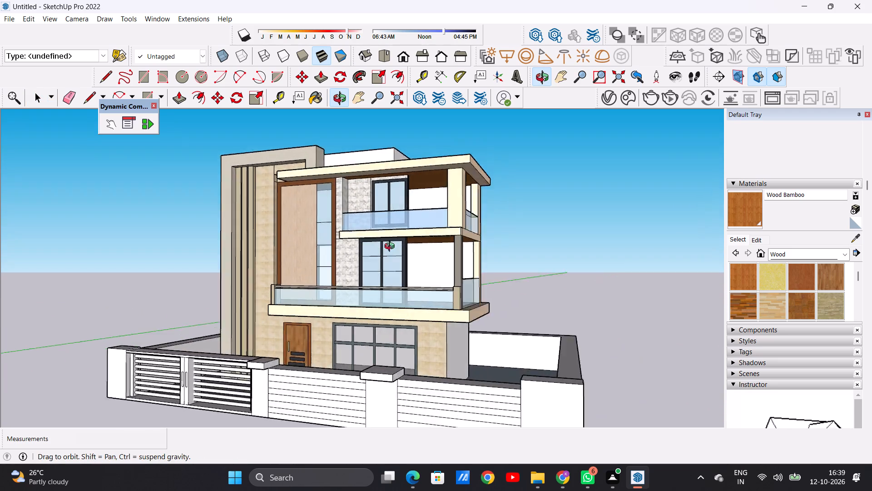
middle_drag(391, 247, 431, 255)
scroll(361, 210, down, 4)
scroll(393, 208, up, 3)
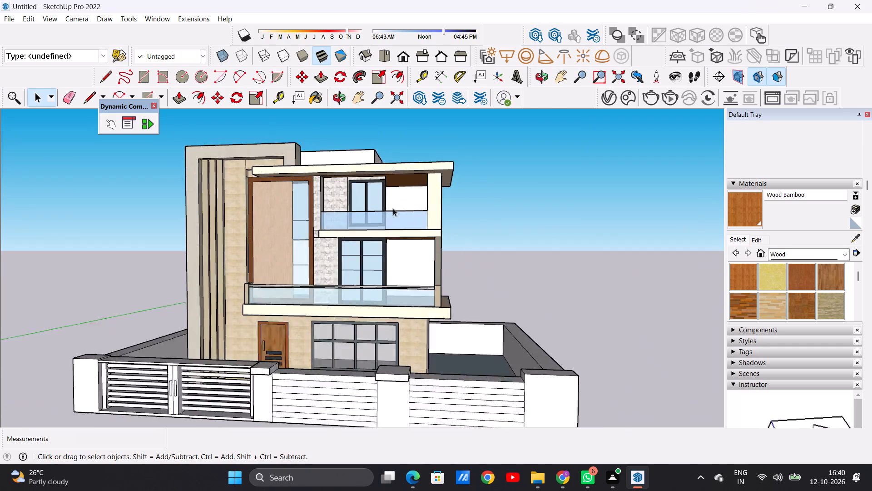
Paint the top-floor balcony's inner wall facing the villa's open side with 0035_Tan from the Colors-Named materials.
scroll(393, 208, up, 4)
middle_drag(409, 200, 134, 214)
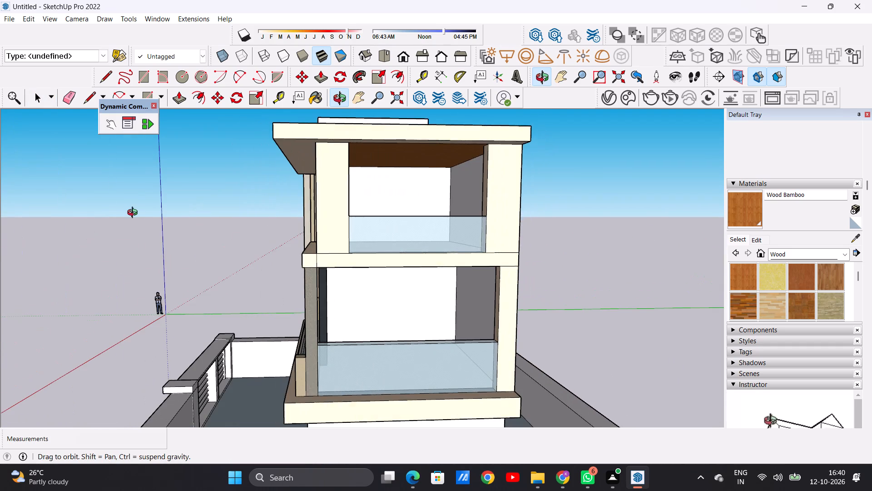
middle_drag(134, 214, 135, 214)
scroll(443, 193, up, 4)
middle_drag(357, 200, 331, 204)
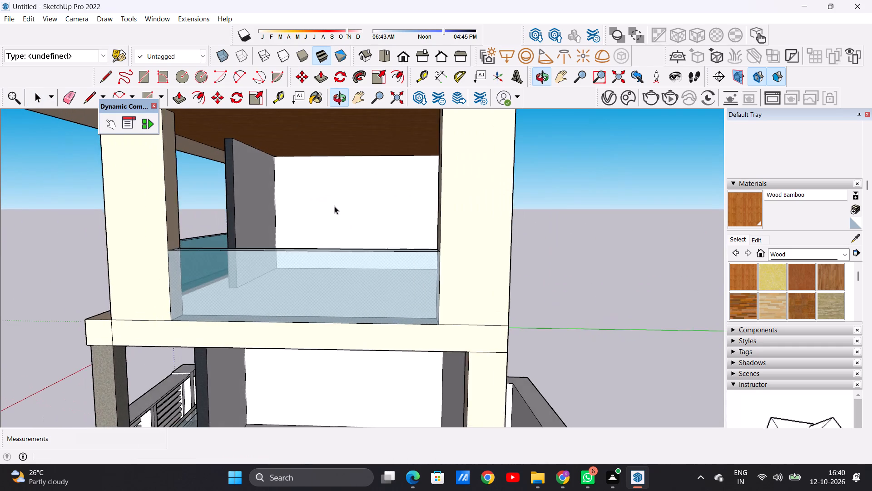
middle_drag(344, 207, 356, 210)
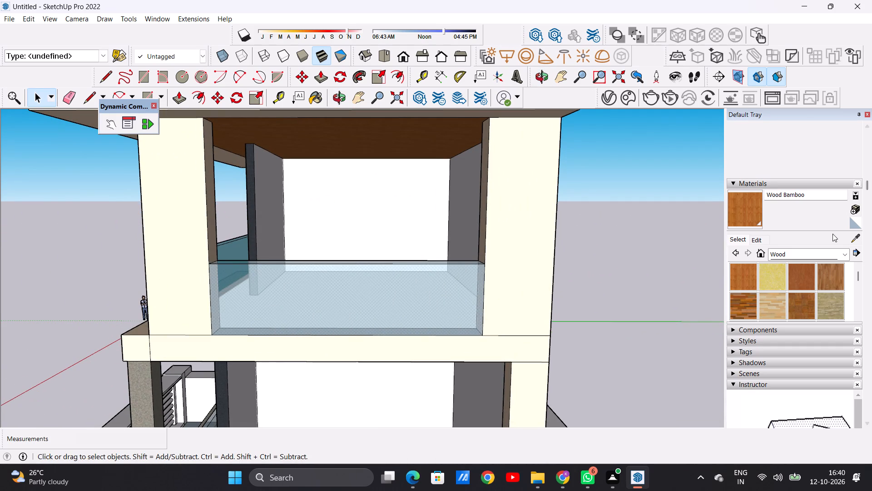
click(844, 258)
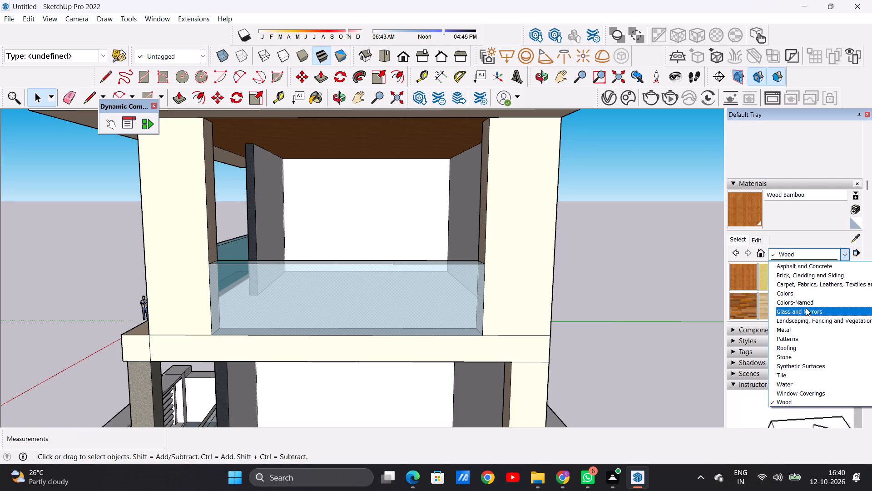
click(806, 301)
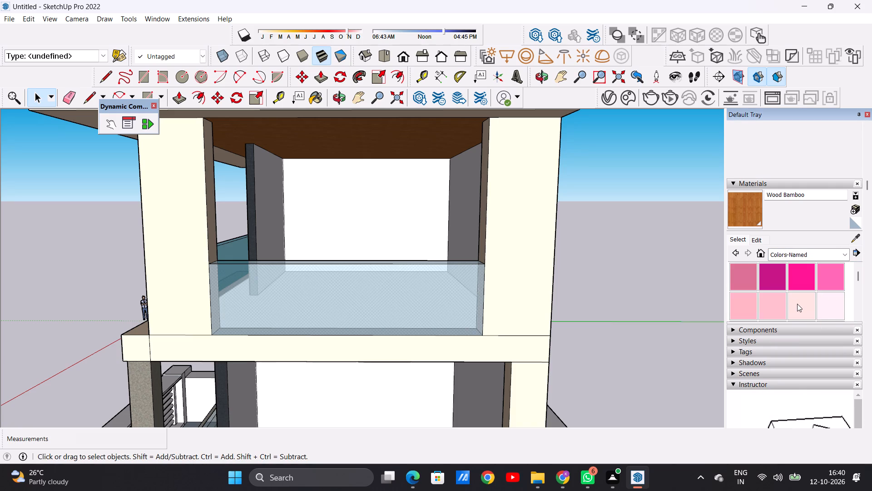
scroll(798, 305, down, 1)
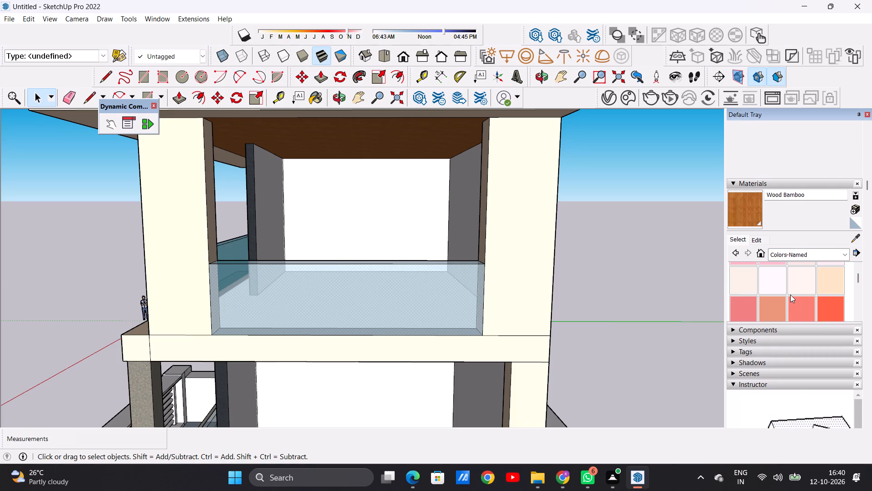
scroll(798, 282, down, 1)
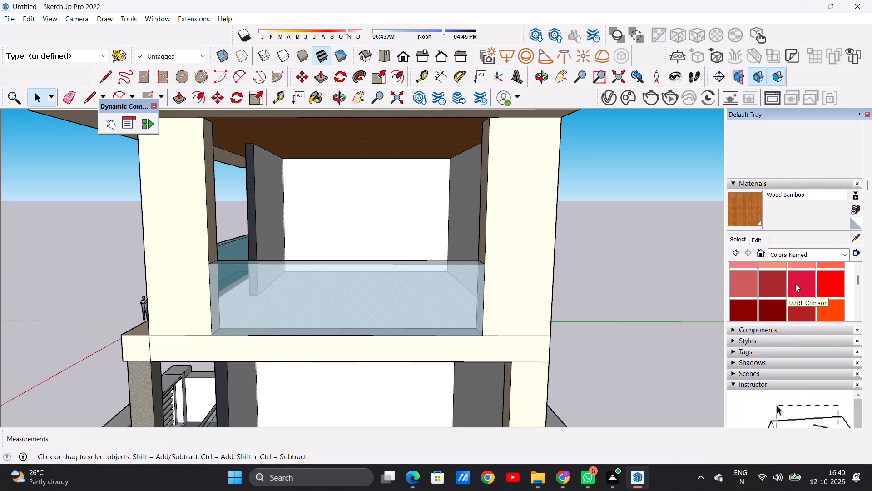
scroll(795, 284, down, 2)
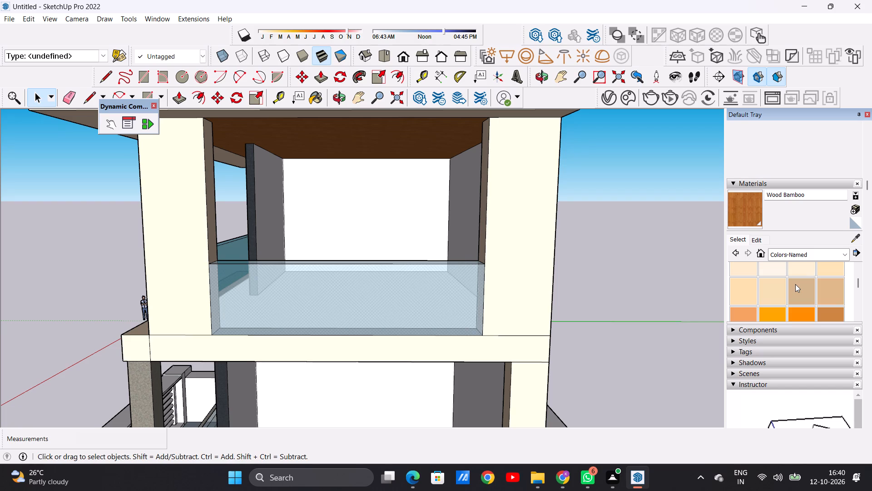
click(803, 286)
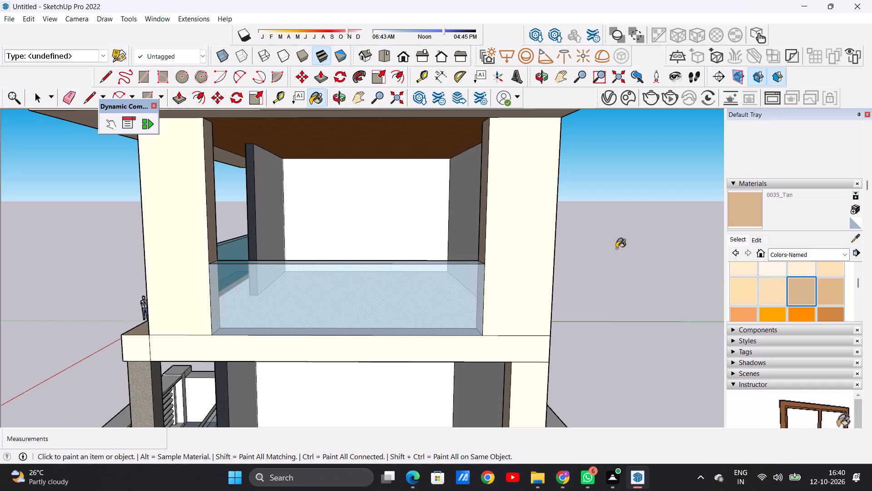
drag(425, 198, 416, 193)
Paint the top-floor balcony's front-facing wall and the wall face beside its window with 0035_Tan.
scroll(414, 200, down, 1)
middle_drag(415, 206, 550, 209)
scroll(548, 207, up, 4)
click(547, 206)
scroll(497, 221, down, 4)
middle_drag(489, 221, 627, 237)
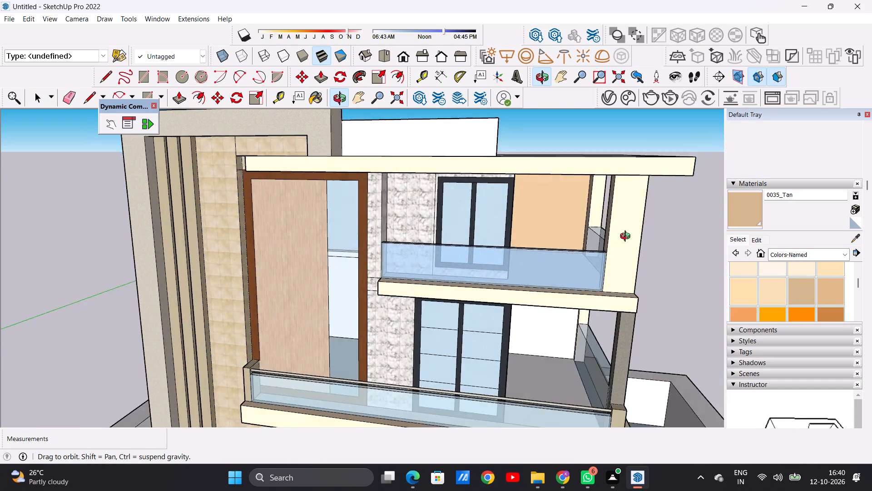
middle_drag(627, 237, 621, 221)
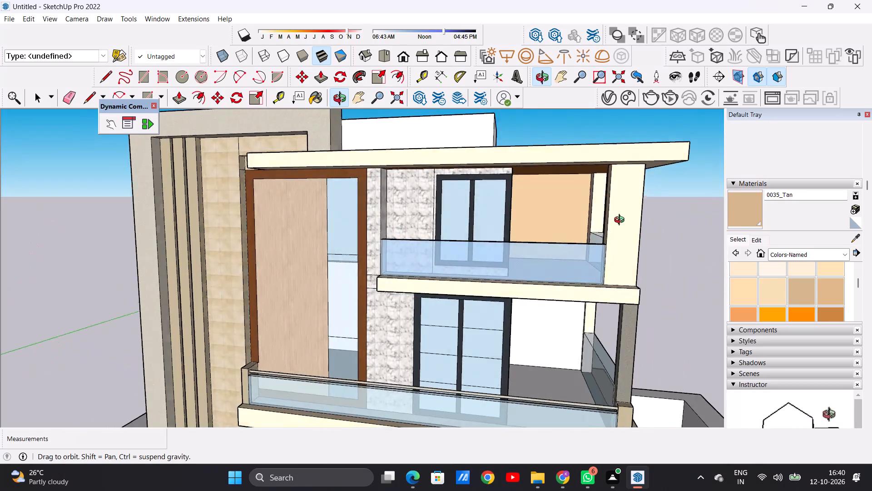
middle_drag(621, 221, 402, 228)
middle_drag(622, 220, 538, 208)
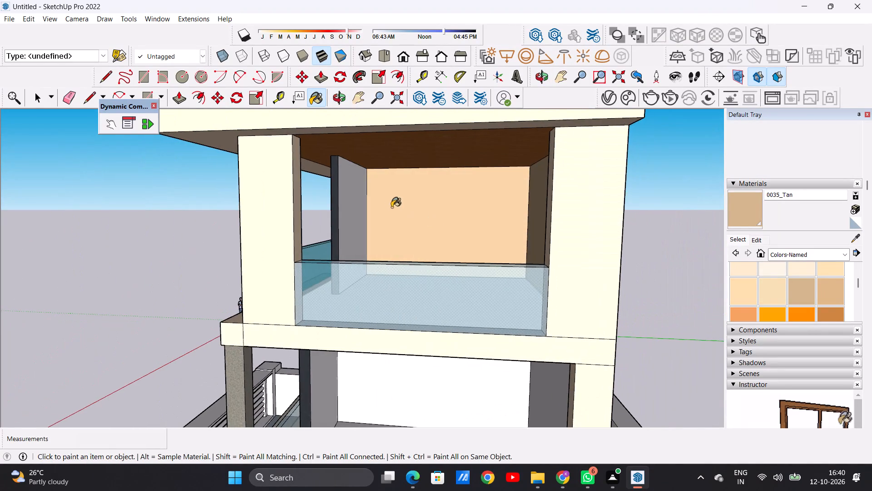
scroll(370, 204, up, 10)
click(323, 195)
scroll(399, 240, down, 9)
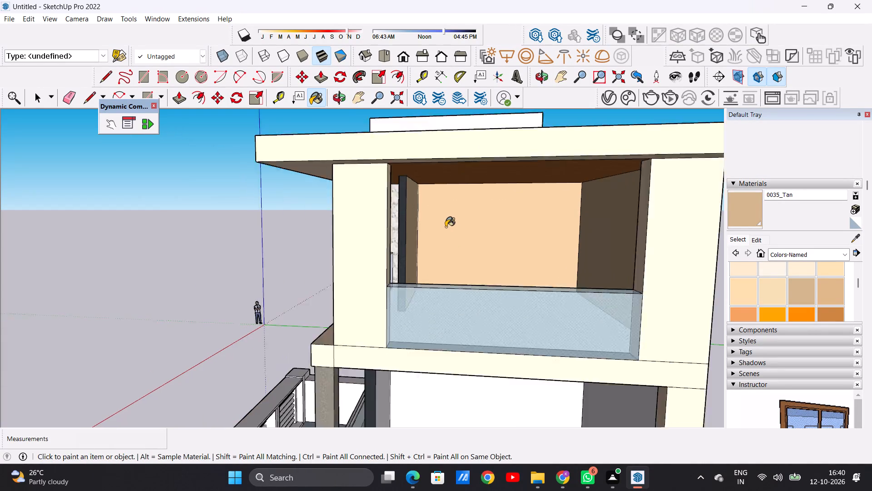
Lighten the 0035_Tan material slightly by raising its brightness in the Color Wheel picker.
scroll(446, 227, down, 6)
middle_drag(388, 248, 589, 227)
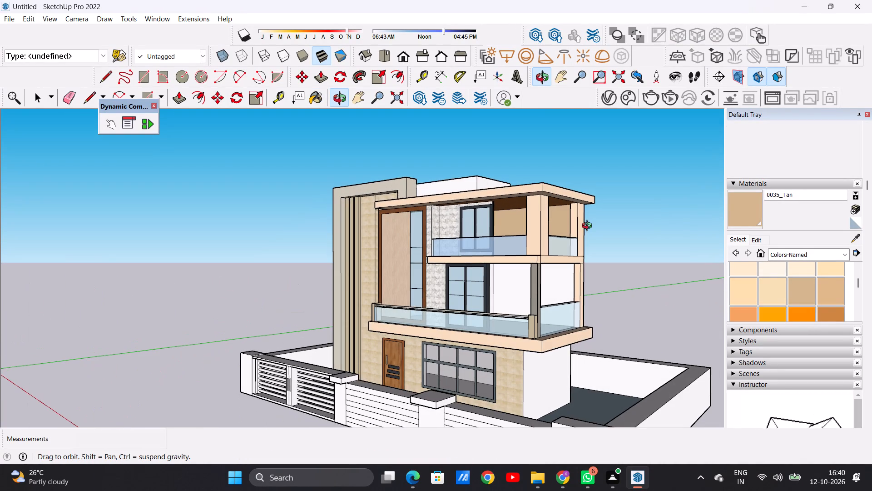
middle_drag(589, 227, 681, 222)
middle_drag(548, 239, 576, 276)
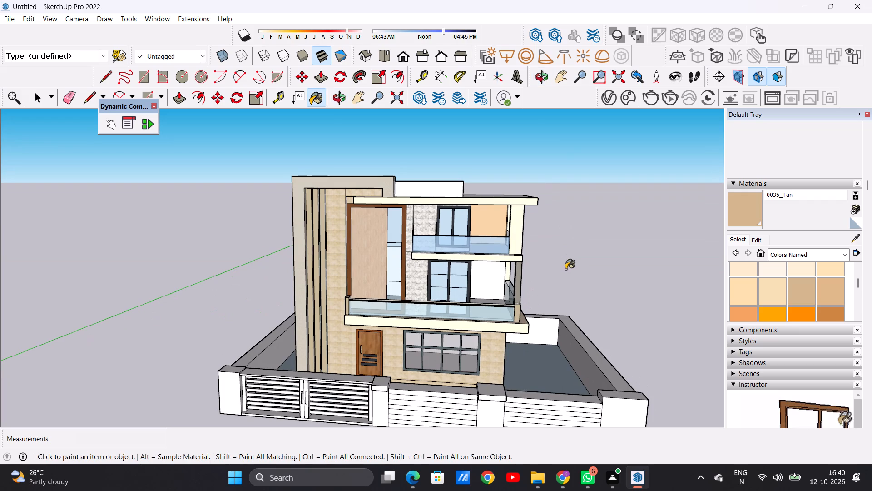
scroll(421, 230, down, 2)
scroll(479, 266, up, 6)
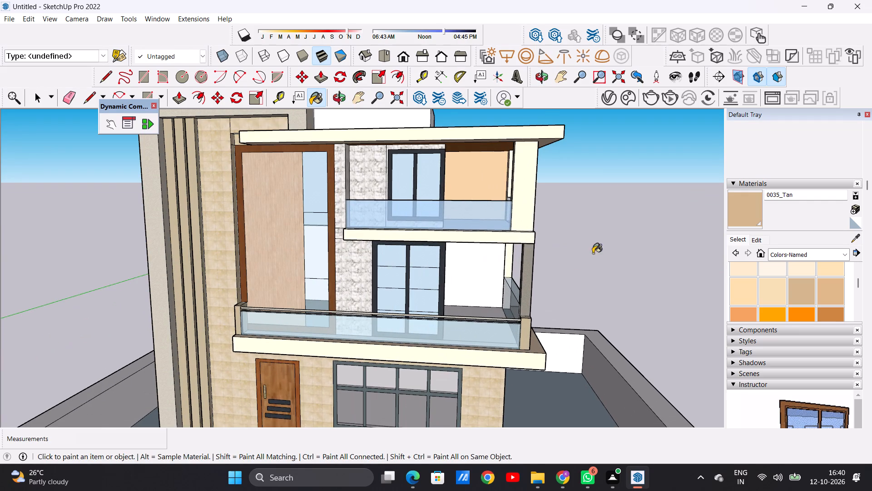
click(753, 240)
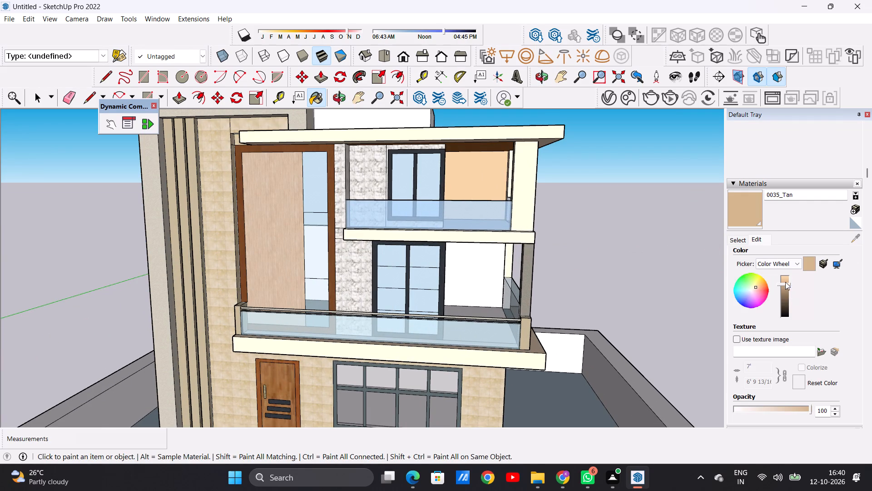
click(783, 278)
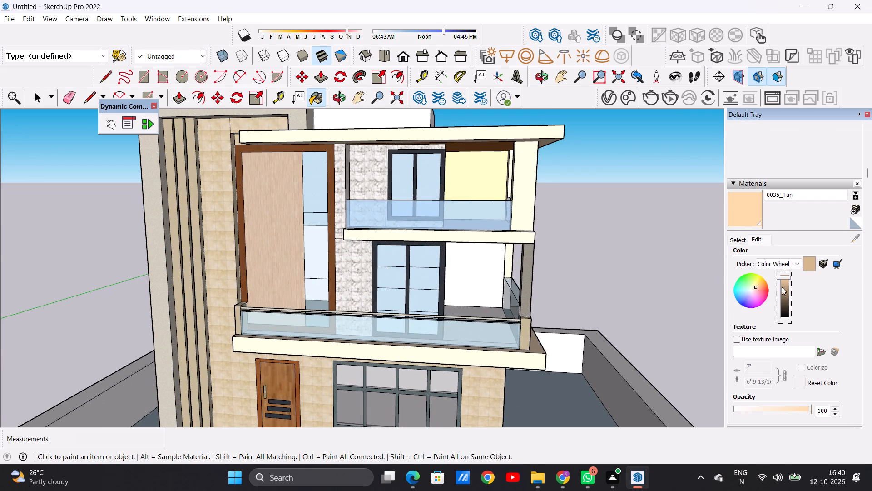
click(785, 281)
Paint the wall face beside the window on the balcony below with the lightened 0035_Tan.
middle_drag(541, 185, 361, 182)
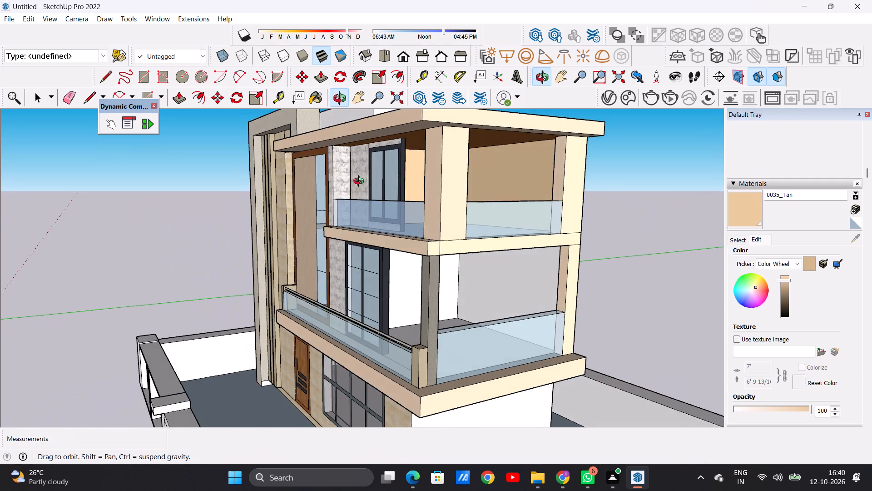
middle_drag(361, 182, 258, 178)
scroll(376, 273, up, 7)
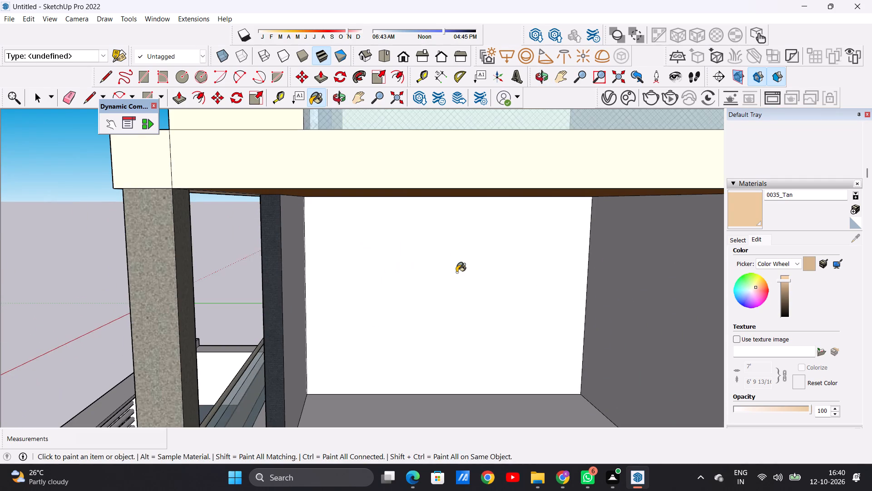
middle_drag(417, 260, 381, 240)
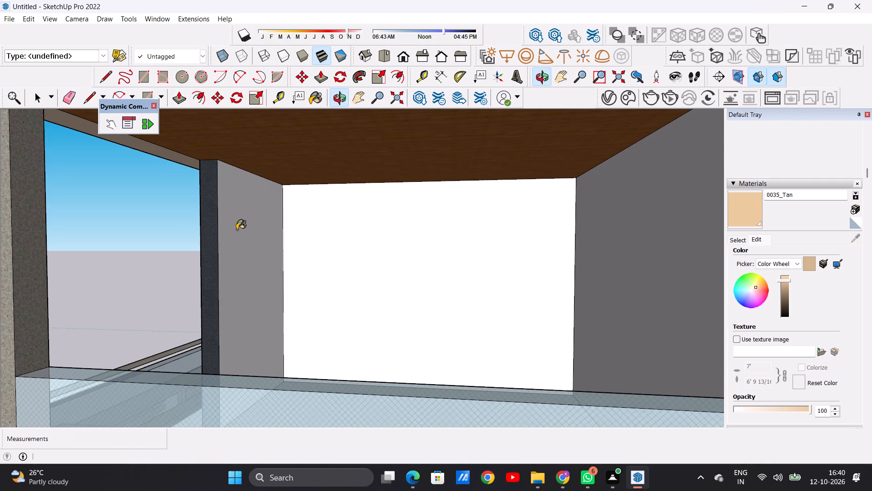
click(237, 230)
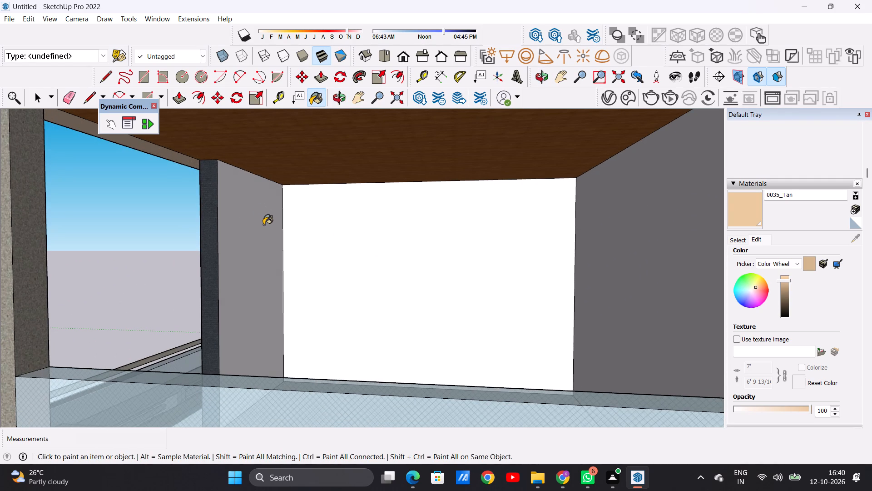
scroll(398, 237, down, 5)
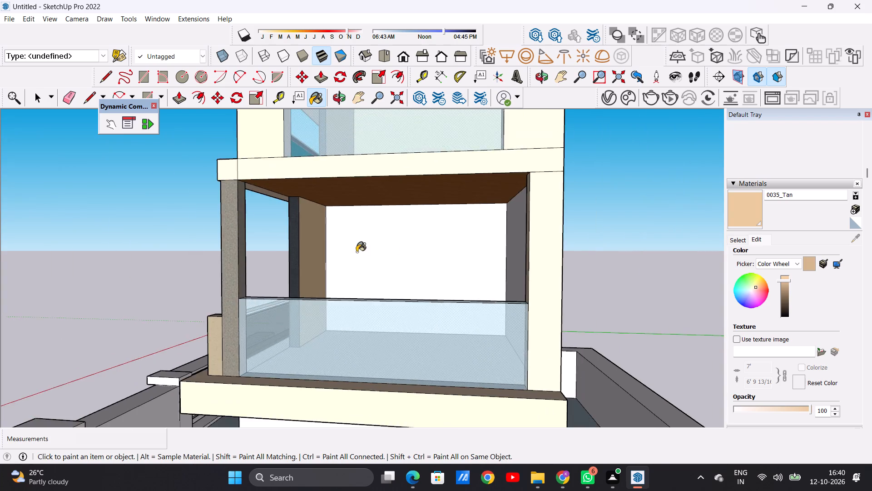
Paint the lower balcony's inner side-facing wall and its front-facing wall with the lightened 0035_Tan.
middle_drag(357, 252, 479, 259)
scroll(490, 245, up, 4)
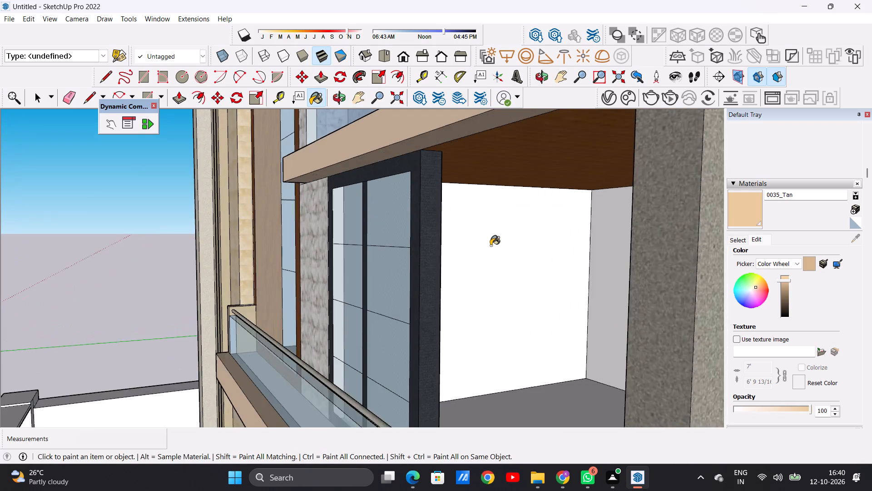
scroll(490, 245, up, 4)
click(471, 243)
scroll(441, 260, down, 10)
middle_drag(457, 276, 618, 273)
scroll(550, 265, up, 6)
click(548, 261)
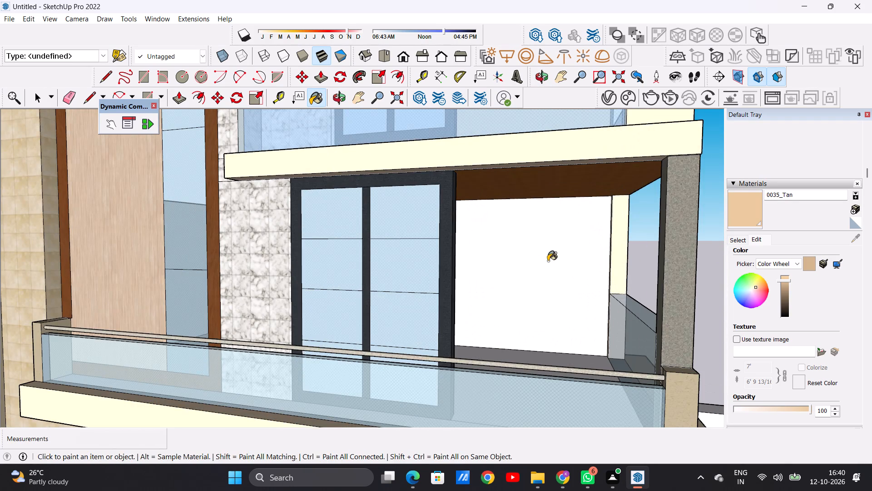
scroll(526, 278, down, 3)
middle_drag(525, 306, 523, 178)
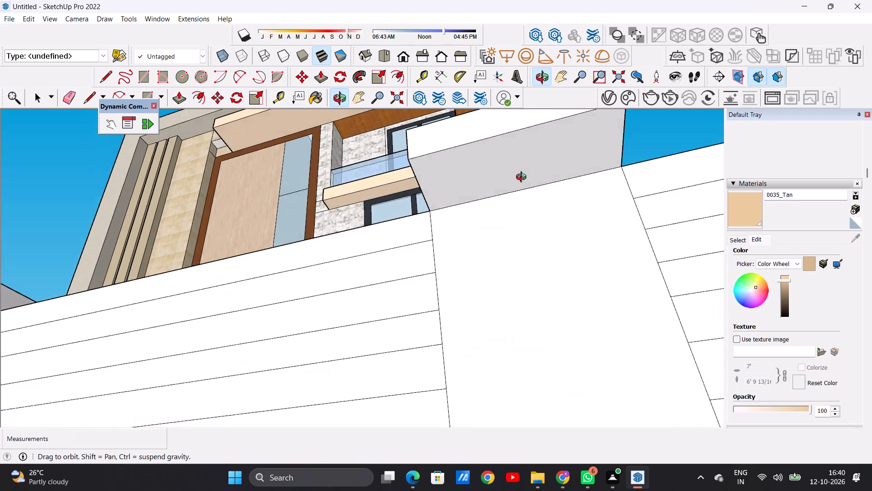
middle_drag(523, 178, 554, 310)
key(space)
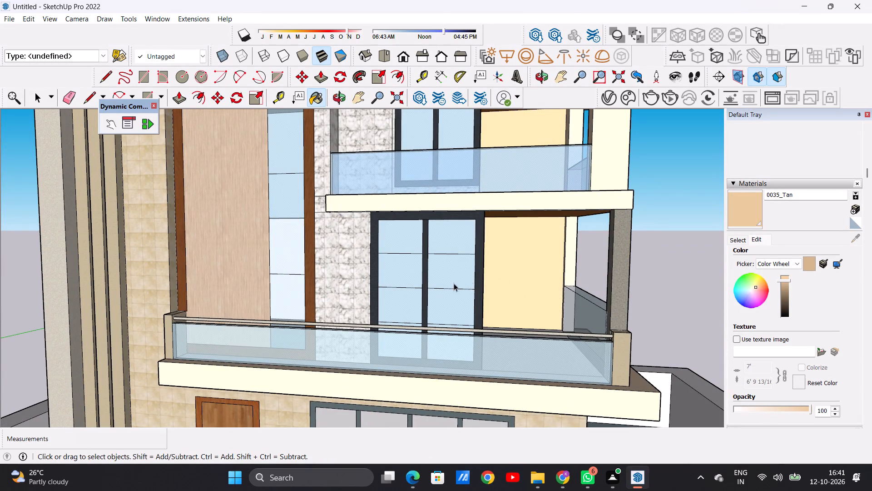
Examine the villa from the side, above, below and front, checking the tan balcony walls and the surfaces still unpainted.
scroll(454, 283, down, 6)
middle_drag(527, 284, 219, 308)
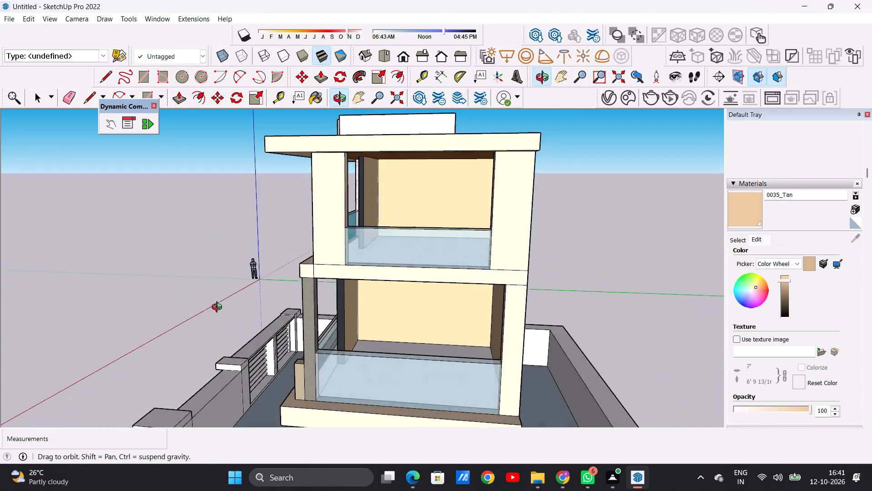
middle_drag(219, 308, 463, 348)
scroll(329, 246, down, 6)
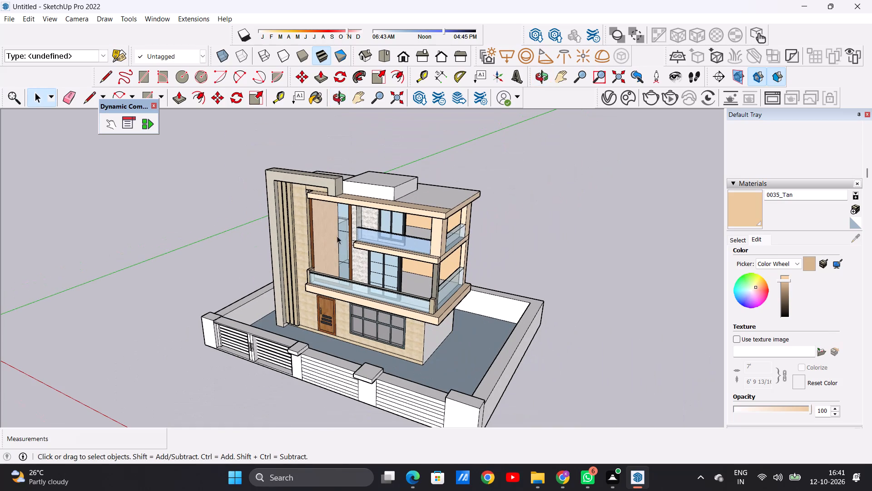
scroll(445, 230, up, 15)
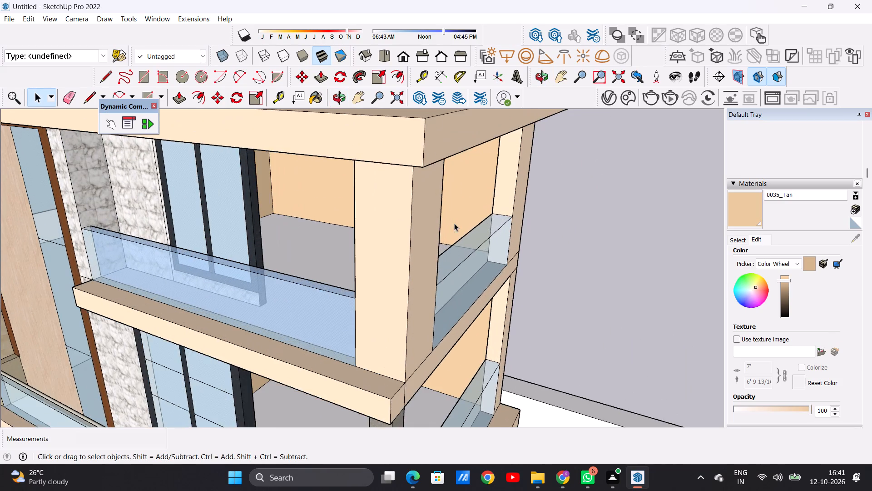
scroll(339, 245, down, 8)
middle_drag(360, 250, 438, 120)
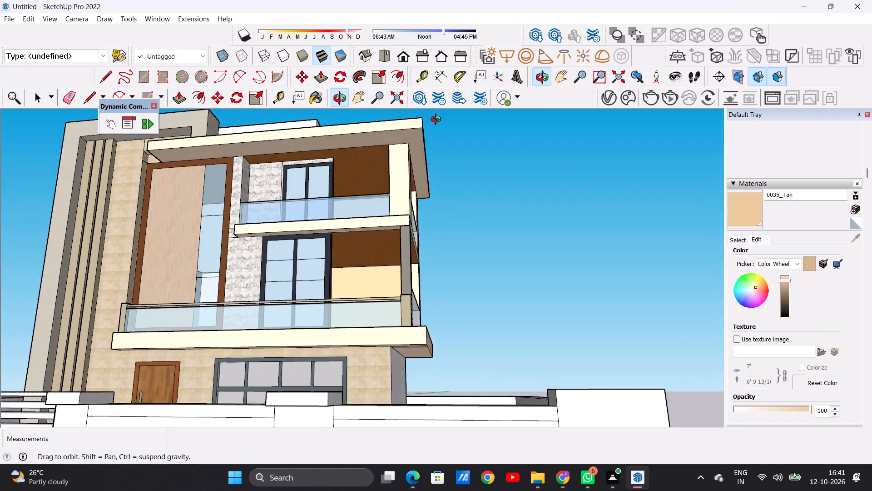
middle_drag(438, 120, 401, 110)
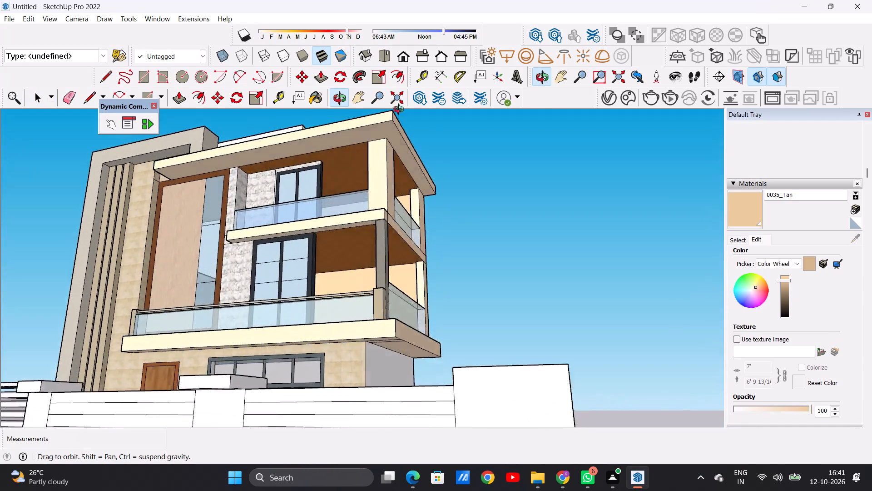
middle_drag(401, 110, 430, 186)
scroll(309, 201, down, 7)
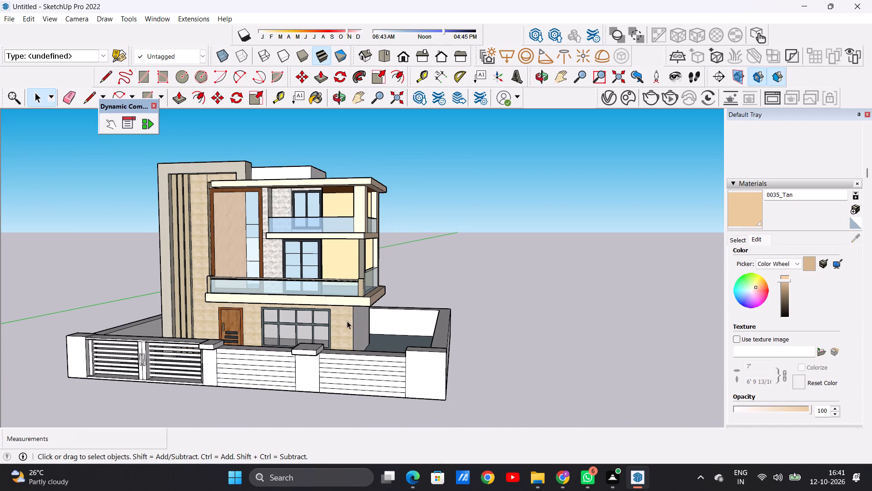
scroll(347, 321, up, 2)
scroll(315, 204, down, 5)
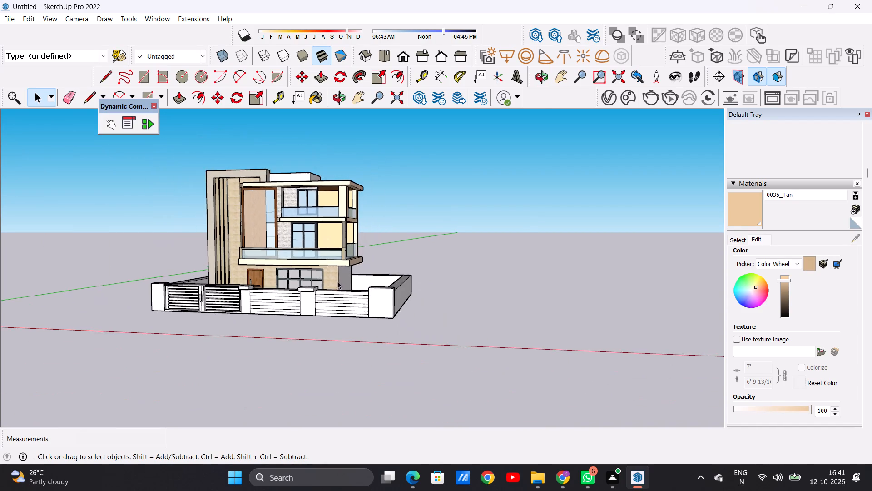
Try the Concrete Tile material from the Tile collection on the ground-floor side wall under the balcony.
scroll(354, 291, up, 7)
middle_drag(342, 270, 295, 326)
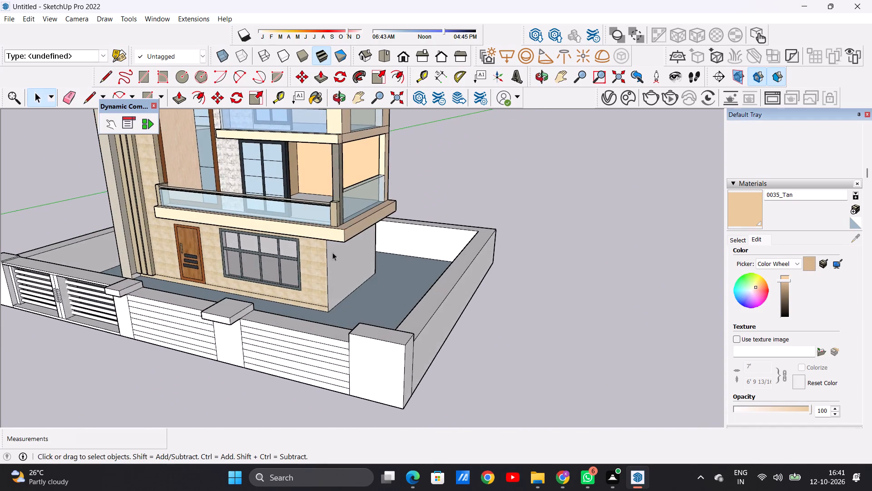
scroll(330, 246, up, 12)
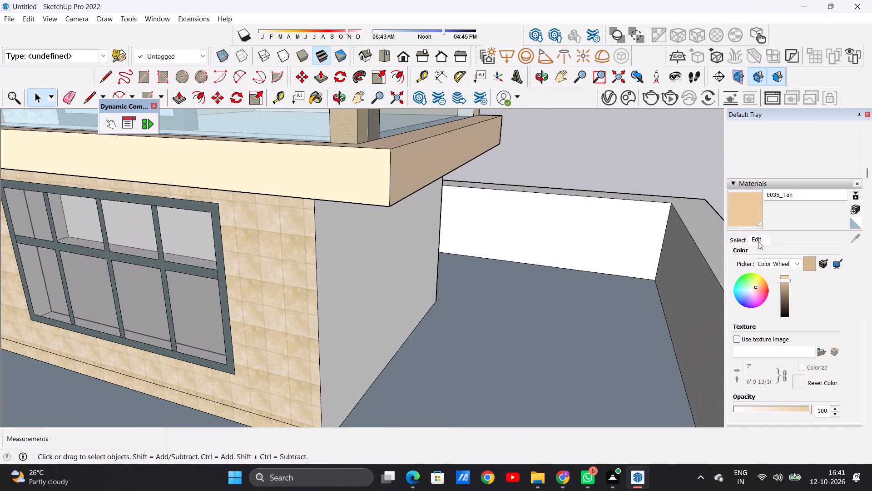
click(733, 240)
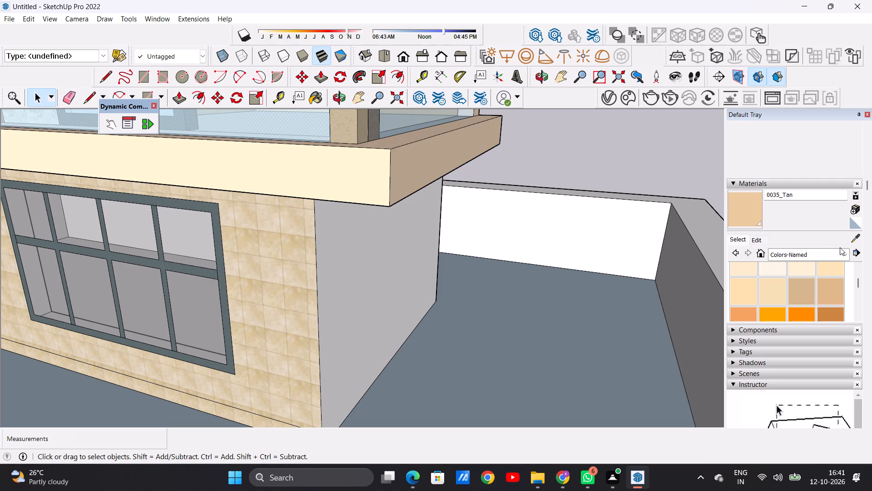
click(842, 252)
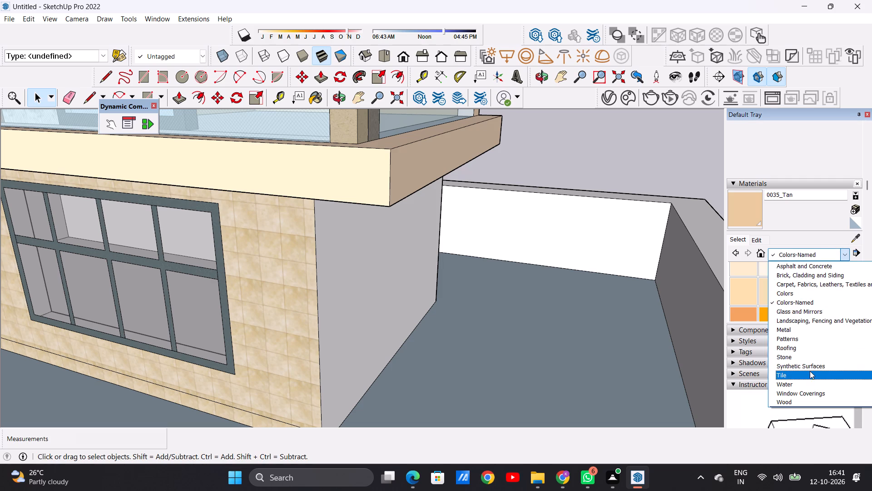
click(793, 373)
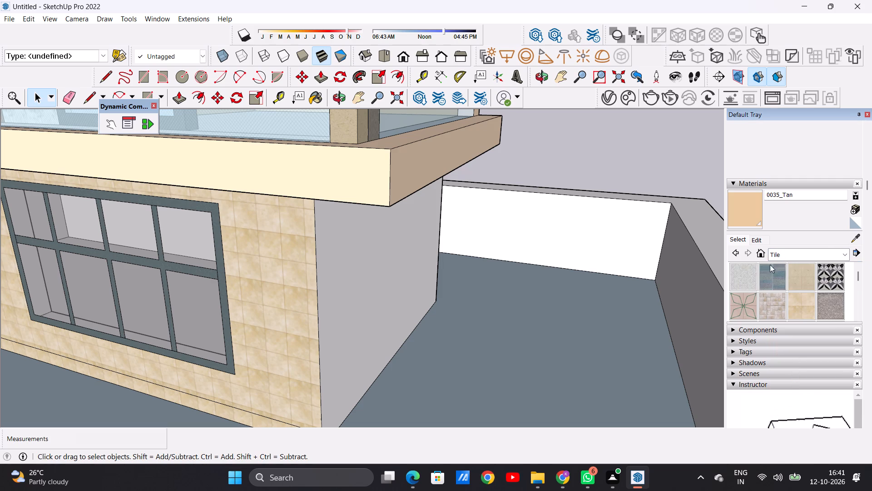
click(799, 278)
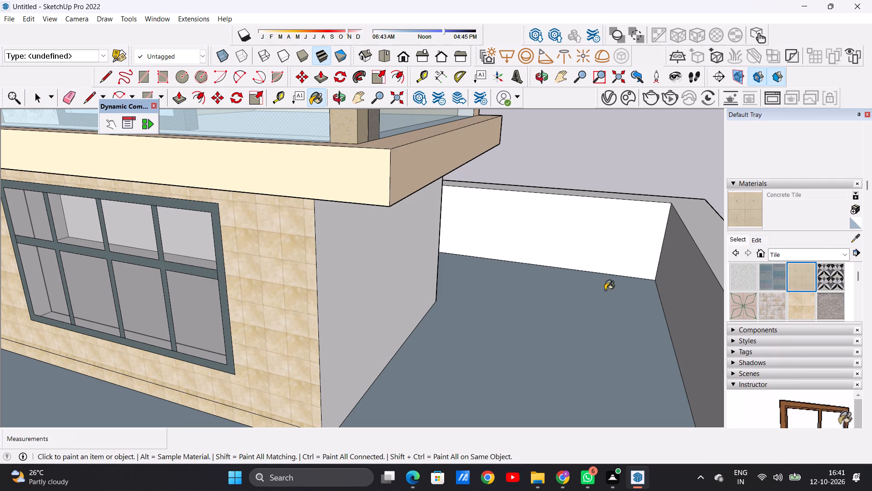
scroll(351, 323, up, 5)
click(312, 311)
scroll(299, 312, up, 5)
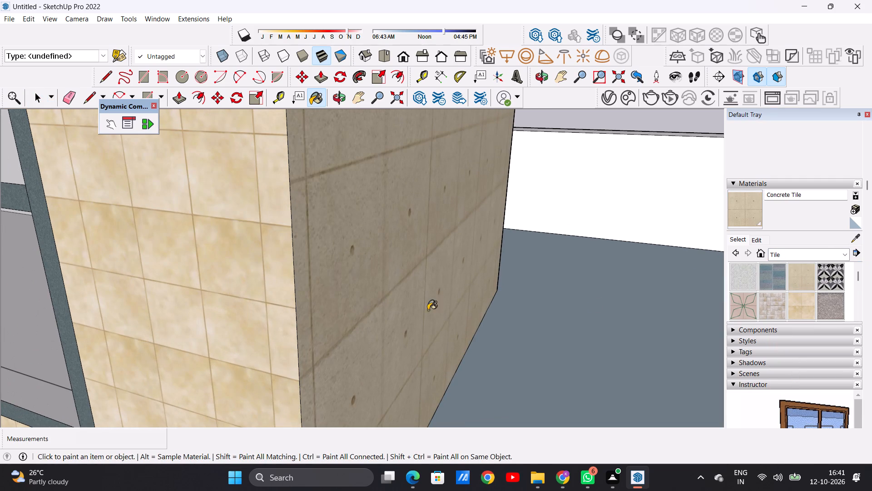
Paint the ground-floor side wall under the balcony with Field Square Tile.
click(794, 304)
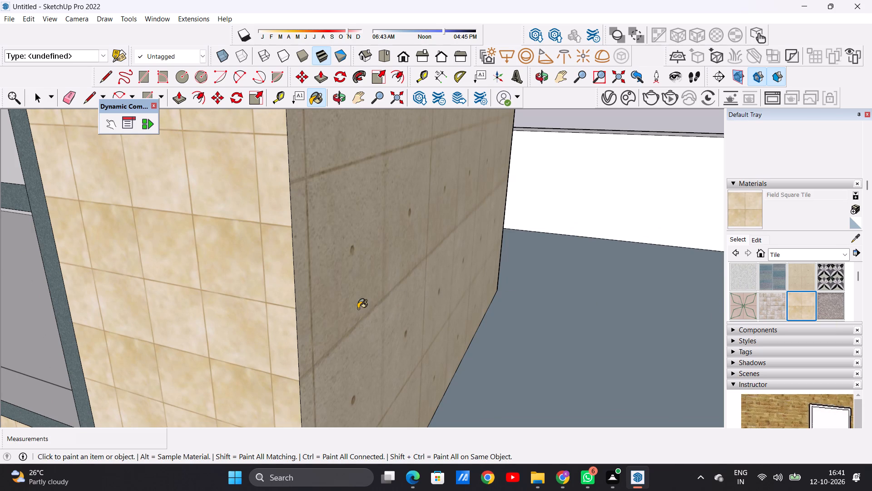
click(358, 309)
scroll(328, 312, down, 15)
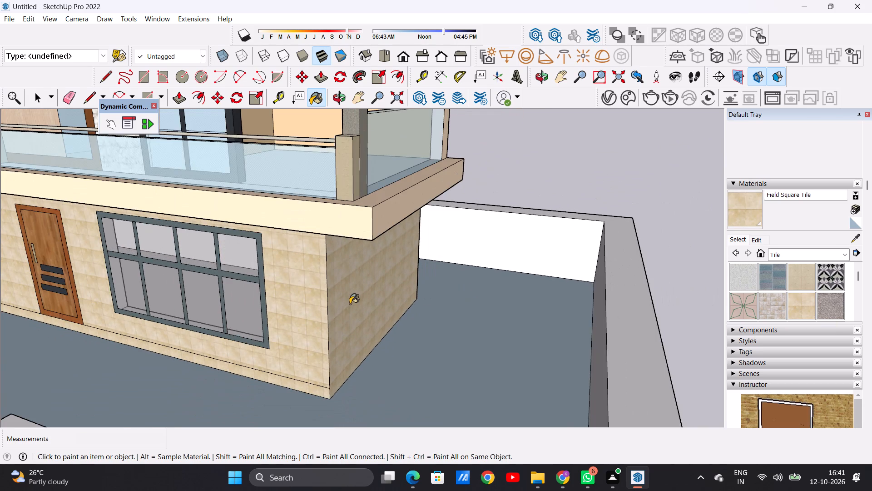
scroll(350, 304, down, 5)
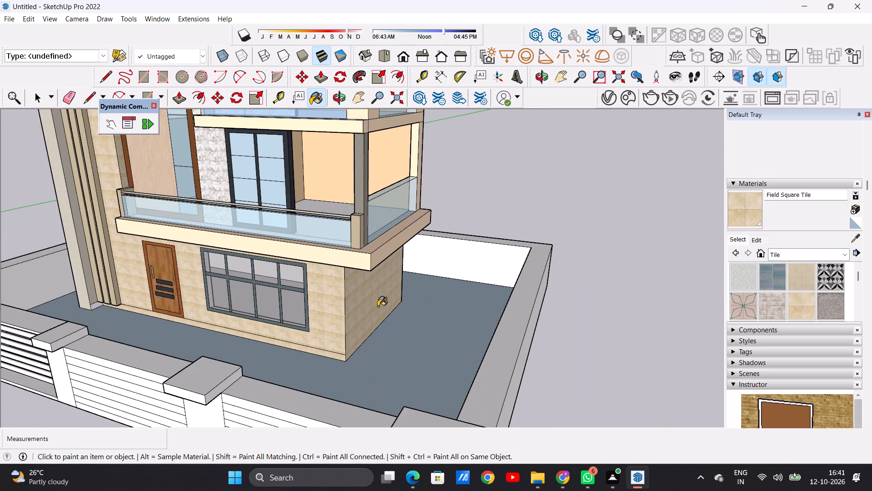
scroll(378, 306, down, 1)
Examine the foot of the tall frame column and vertical fins beside the entrance door for unpainted faces.
scroll(122, 315, up, 6)
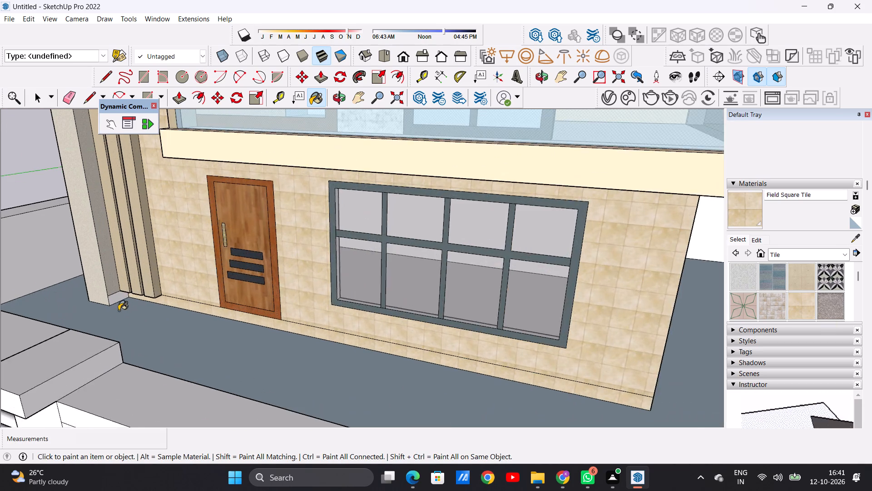
scroll(119, 311, up, 2)
scroll(119, 309, down, 1)
scroll(119, 309, up, 18)
scroll(119, 288, up, 7)
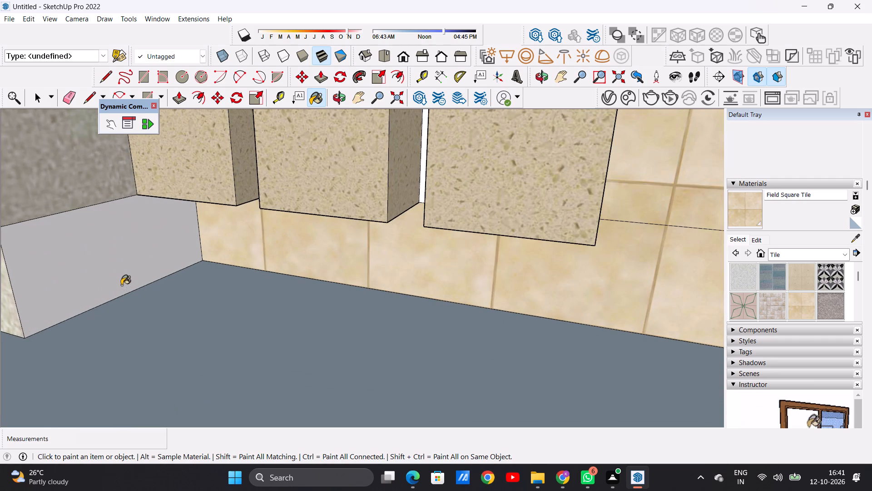
scroll(203, 320, down, 20)
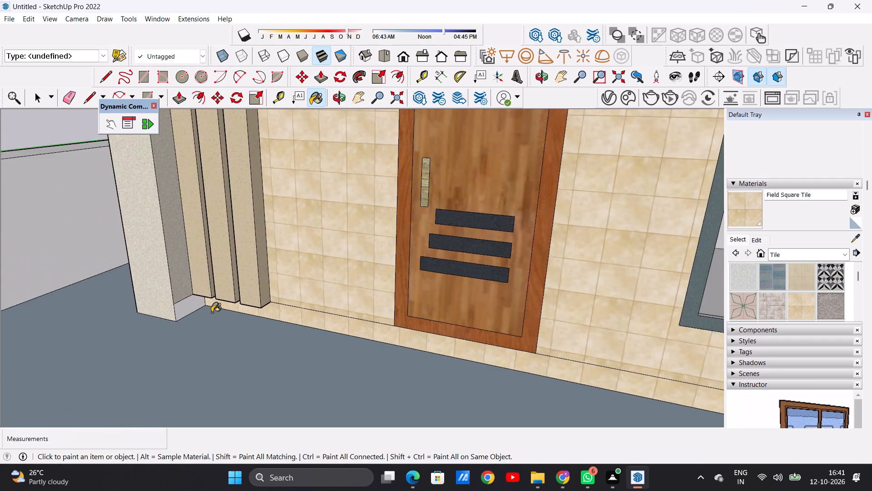
scroll(212, 312, down, 2)
scroll(212, 312, up, 1)
scroll(212, 312, down, 15)
Paint the villa's rear ground-floor wall with Field Square Tile.
middle_drag(468, 269, 200, 269)
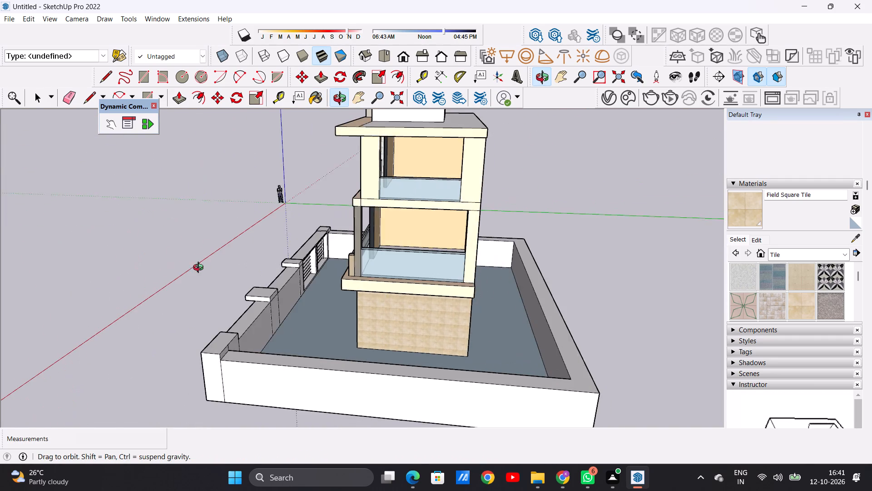
middle_drag(200, 269, 201, 270)
middle_drag(491, 296, 317, 285)
scroll(359, 302, up, 6)
click(339, 303)
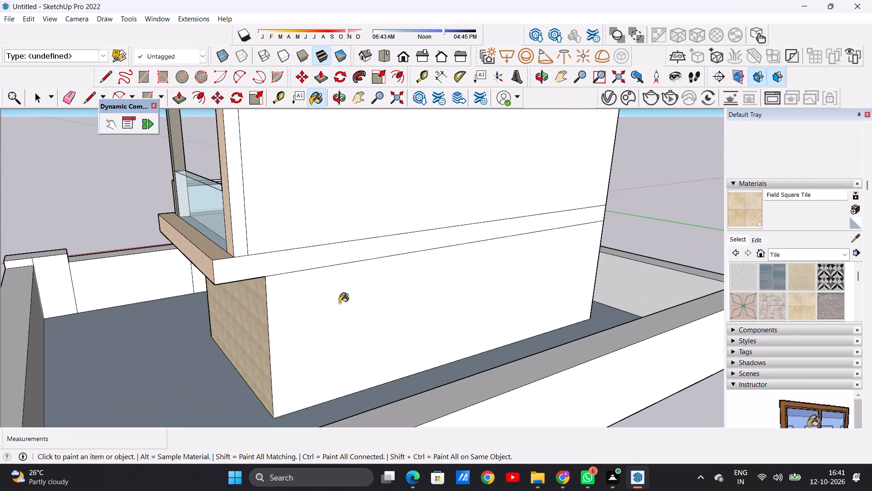
Paint the full-height side wall opposite the balconies with Field Square Tile.
scroll(281, 316, down, 13)
middle_drag(442, 295, 340, 282)
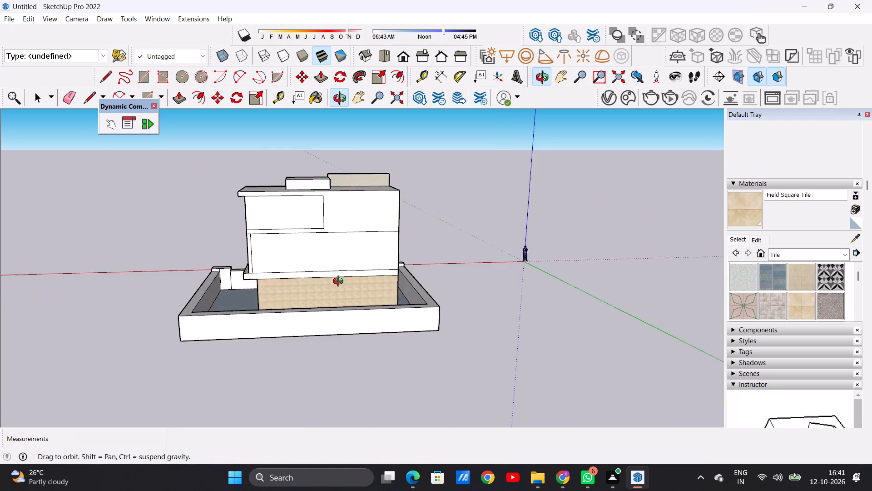
middle_drag(340, 282, 202, 292)
scroll(368, 275, up, 13)
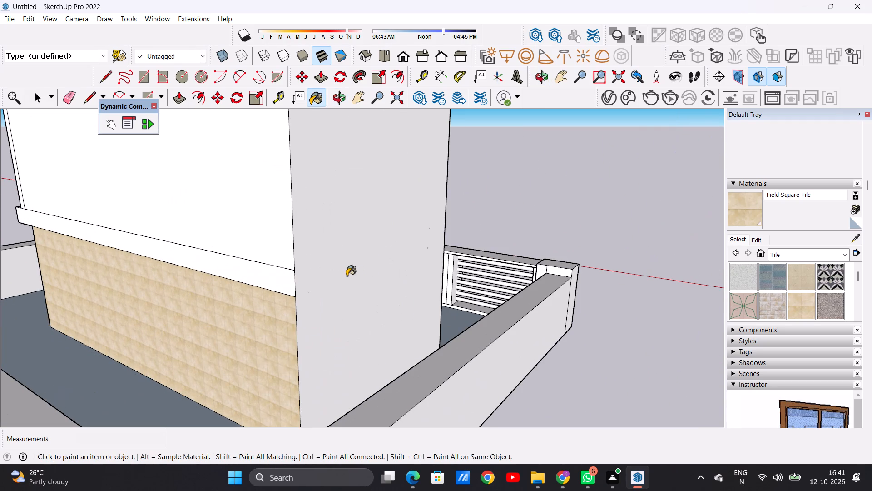
click(334, 272)
Paint the rear slab band above the ground floor and the rear first-floor wall with Field Square Tile.
scroll(314, 291, down, 6)
scroll(294, 287, up, 8)
click(293, 287)
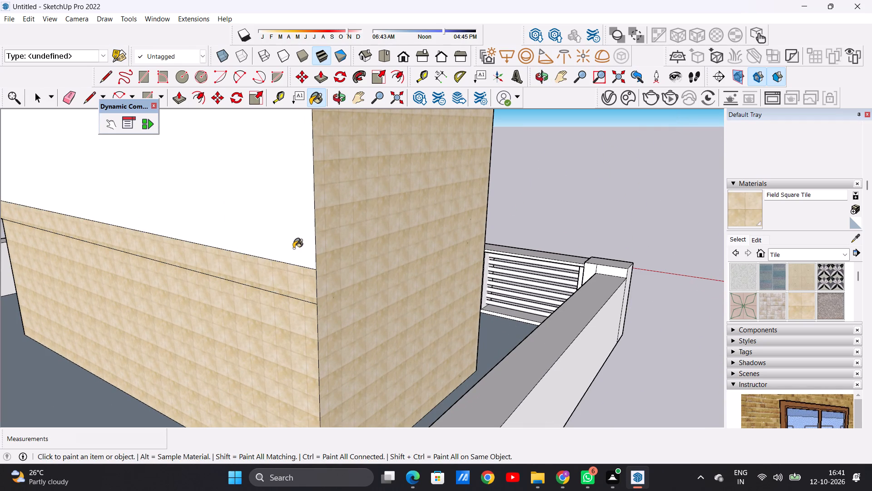
click(295, 241)
Paint the narrow rear edge strip, the rear top-floor wall and its rectangular panel with Field Square Tile.
scroll(285, 292, down, 16)
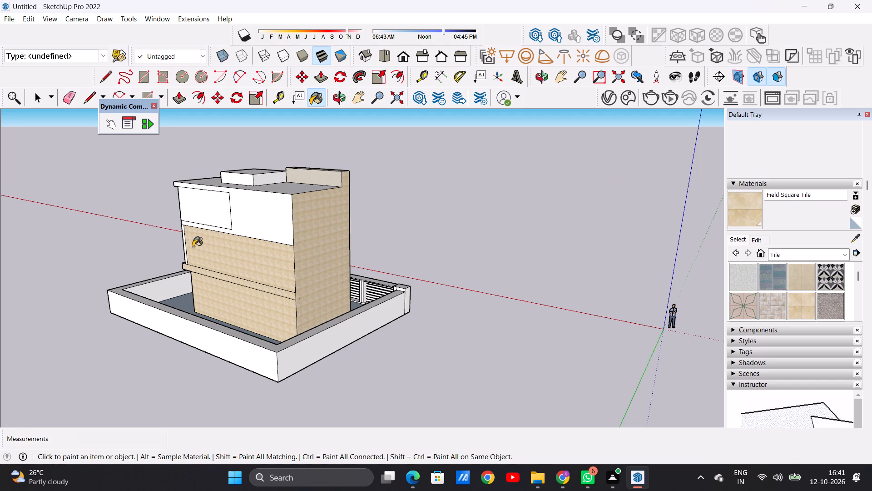
scroll(207, 256, down, 2)
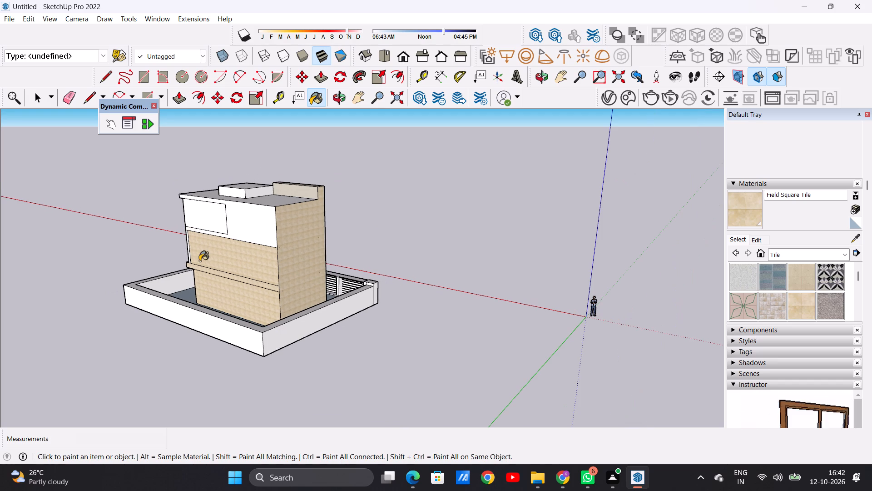
scroll(178, 240, up, 11)
scroll(195, 238, down, 1)
scroll(195, 238, up, 5)
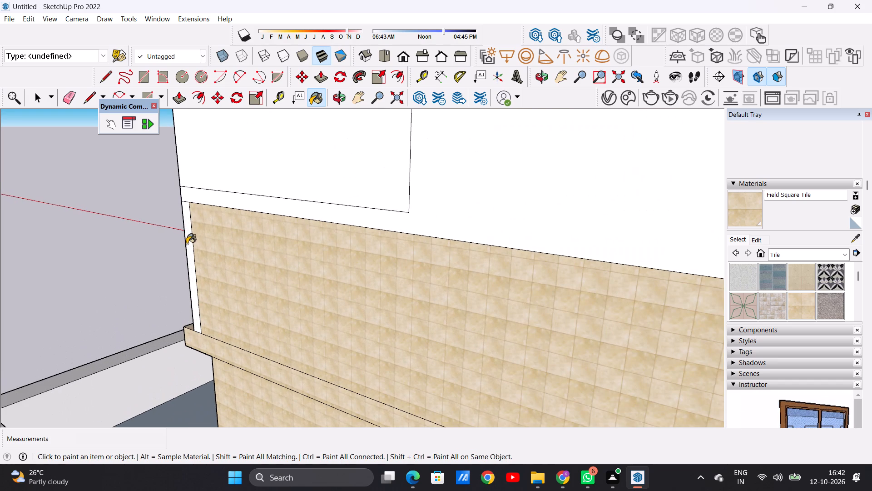
click(188, 243)
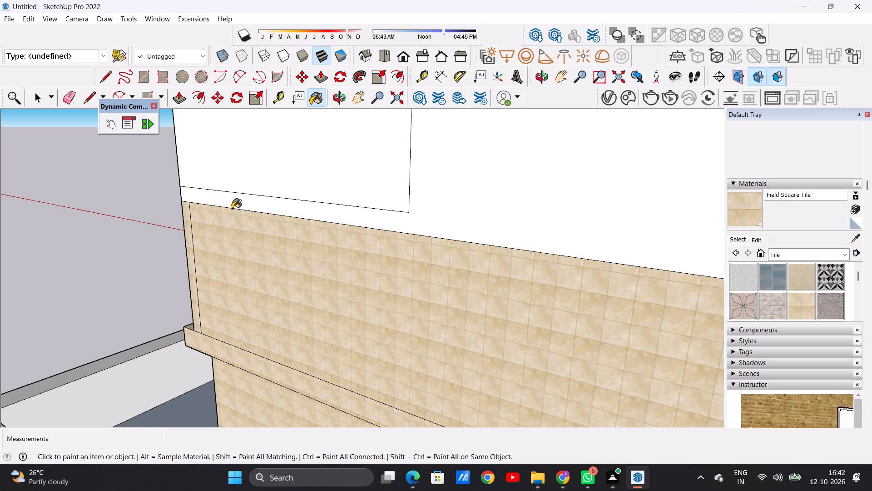
click(234, 206)
click(274, 177)
Examine the villa from the front, above and the balcony side, checking the applied finishes and the remaining unpainted surfaces.
scroll(319, 283, down, 11)
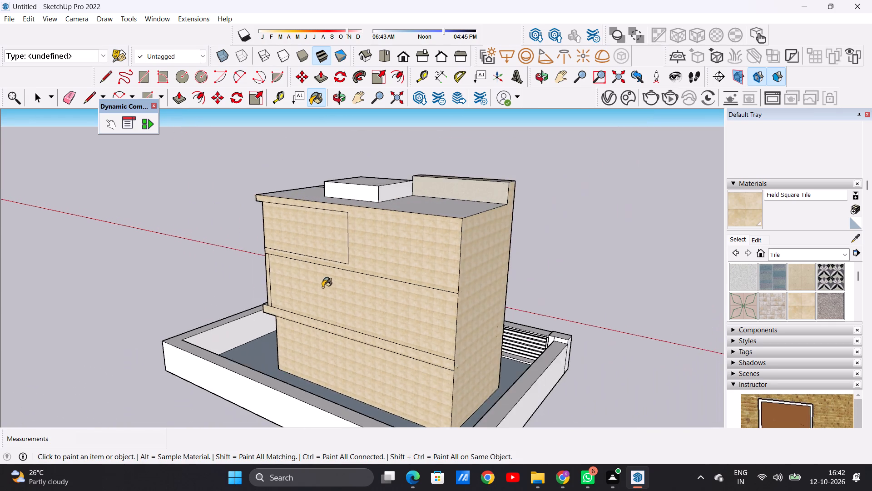
scroll(322, 287, down, 6)
middle_drag(441, 264, 228, 265)
middle_drag(427, 261, 193, 239)
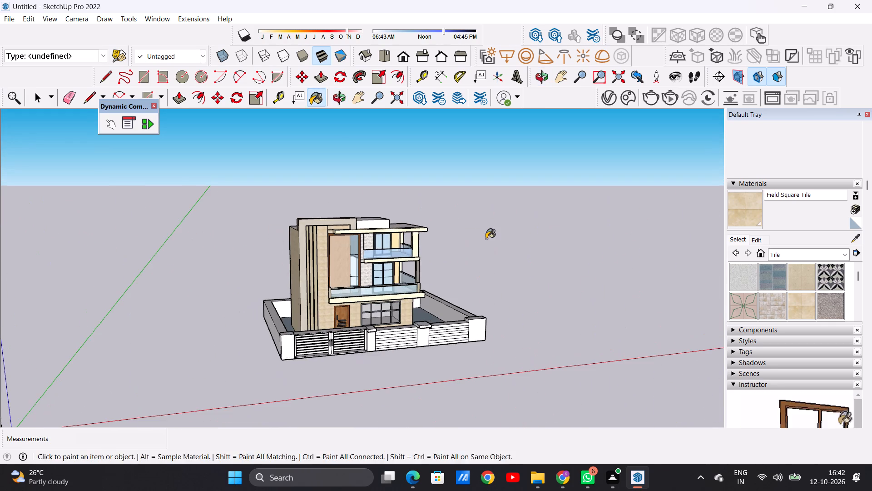
middle_drag(473, 239, 269, 368)
scroll(467, 263, up, 2)
scroll(465, 263, down, 1)
scroll(463, 263, up, 4)
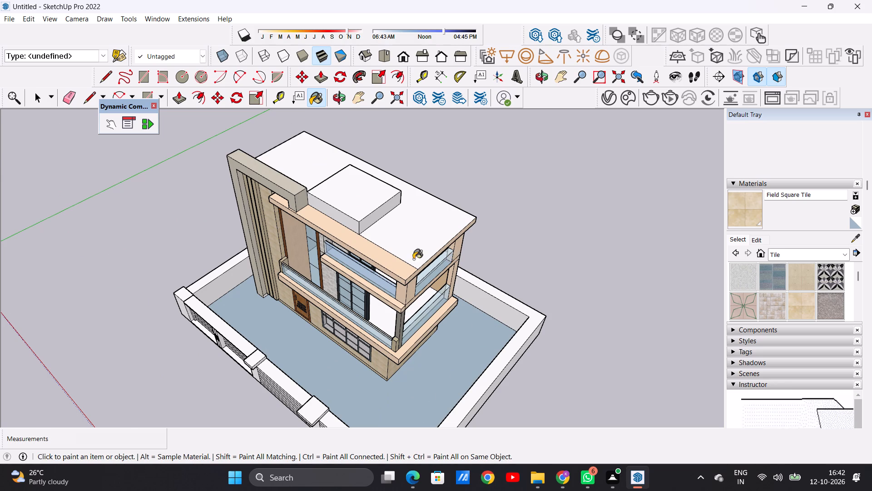
scroll(381, 261, down, 2)
scroll(357, 236, up, 1)
middle_drag(384, 259, 464, 137)
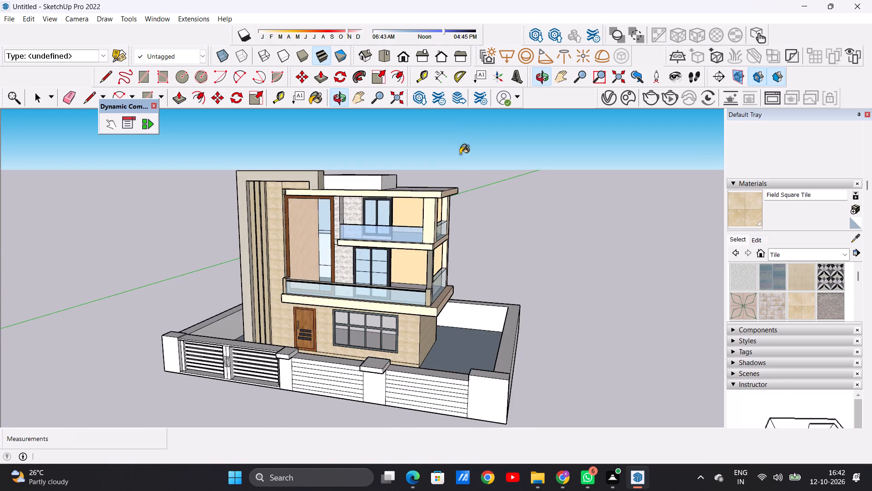
middle_drag(391, 229, 440, 226)
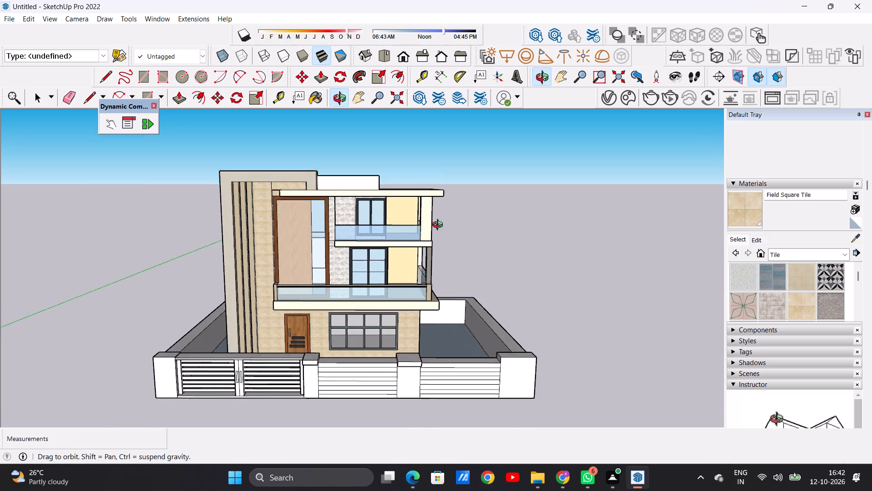
middle_drag(440, 226, 317, 301)
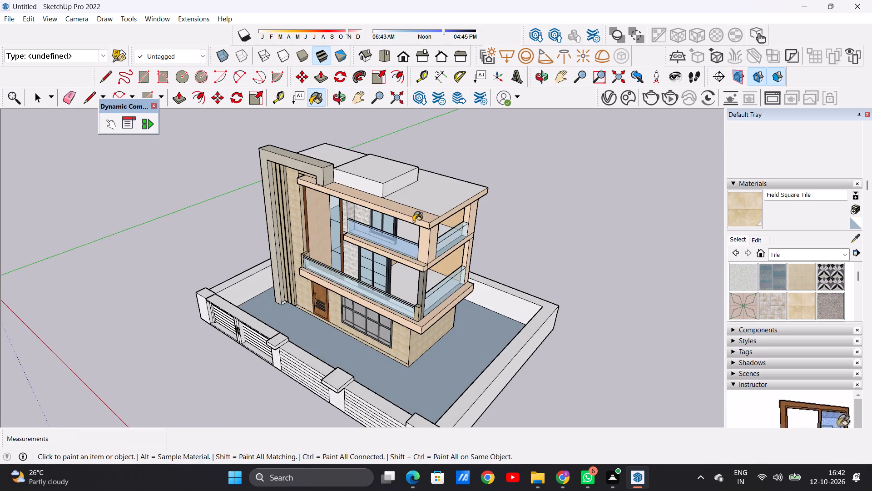
middle_drag(412, 224, 317, 234)
middle_drag(590, 210, 587, 172)
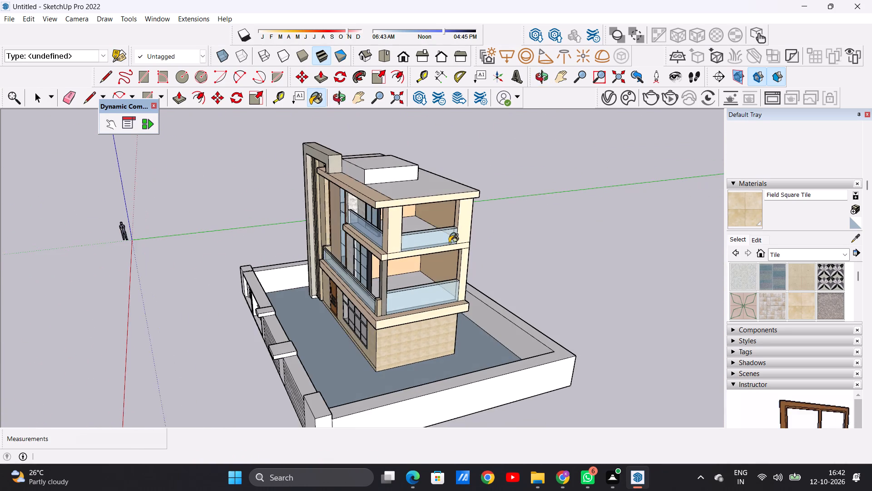
middle_drag(350, 264, 526, 246)
middle_drag(300, 291, 366, 287)
key(space)
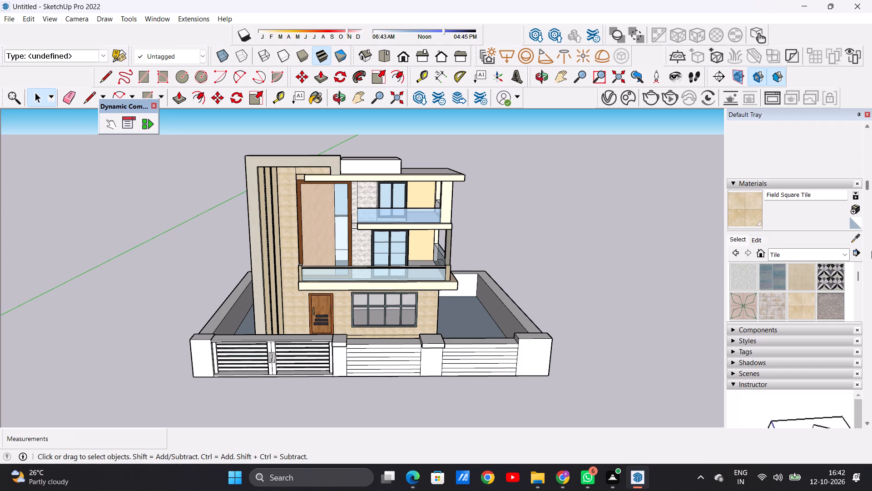
Paint the inner face at the foot of the tall frame column with Formica Graystone from Synthetic Surfaces.
click(838, 255)
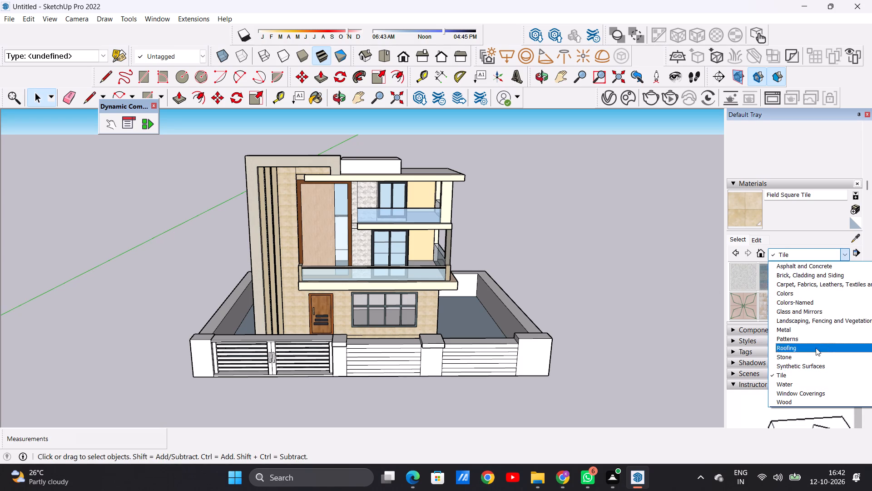
click(809, 363)
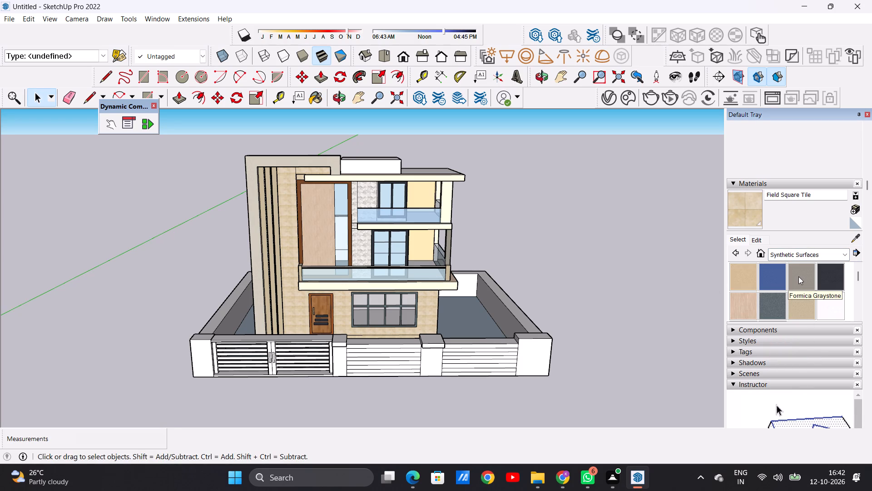
click(798, 276)
scroll(359, 283, down, 3)
middle_drag(370, 287, 260, 303)
scroll(335, 298, up, 7)
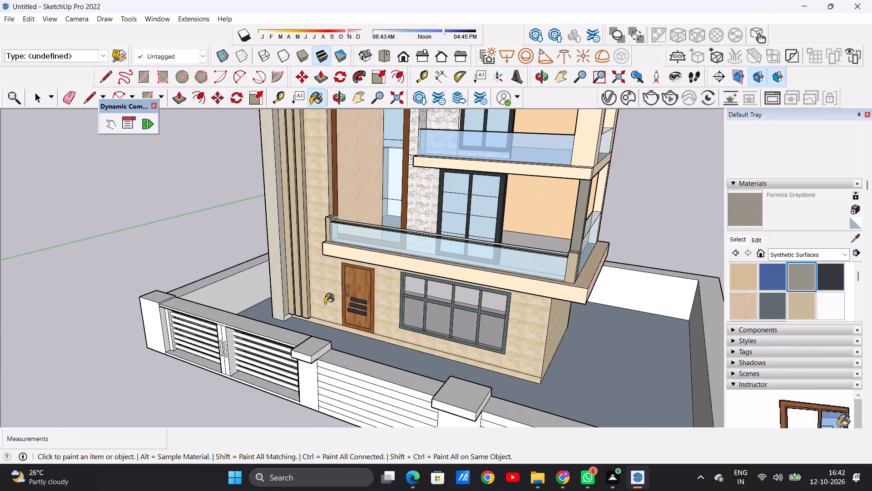
scroll(309, 307, up, 7)
scroll(292, 316, down, 1)
scroll(291, 318, up, 10)
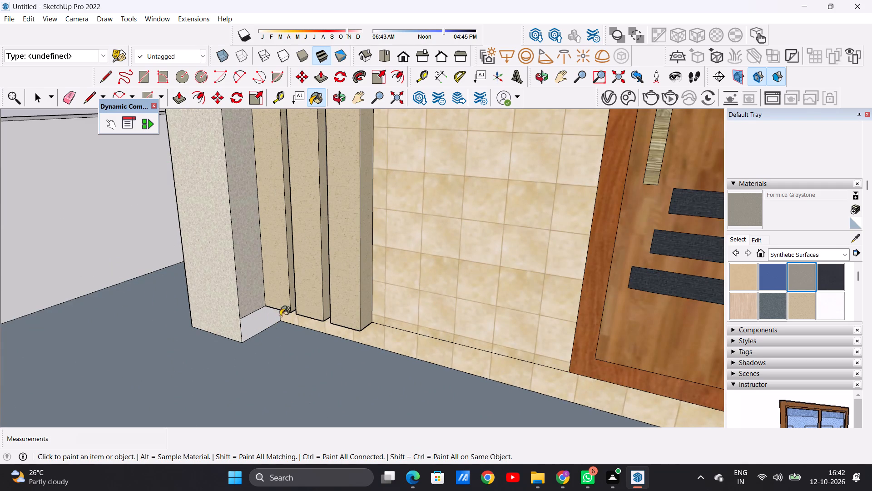
click(248, 324)
scroll(249, 326, up, 3)
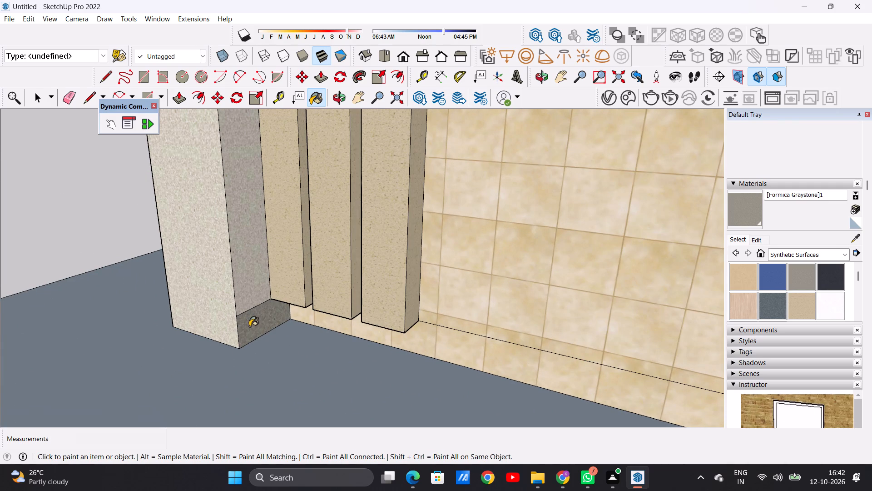
Paint the inner face at the foot of the tall frame column with Terrazzo Tile Light from Synthetic Surfaces.
scroll(785, 296, down, 1)
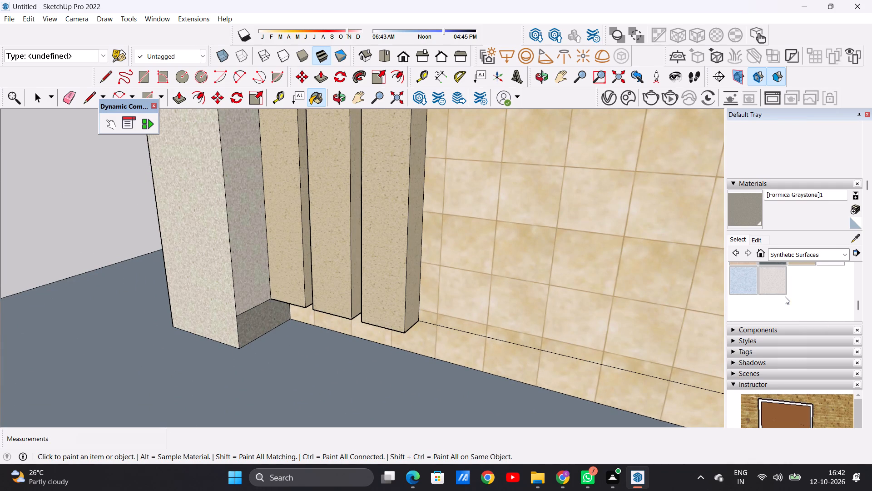
click(772, 285)
scroll(280, 322, up, 5)
click(217, 318)
scroll(253, 323, down, 4)
scroll(245, 309, up, 3)
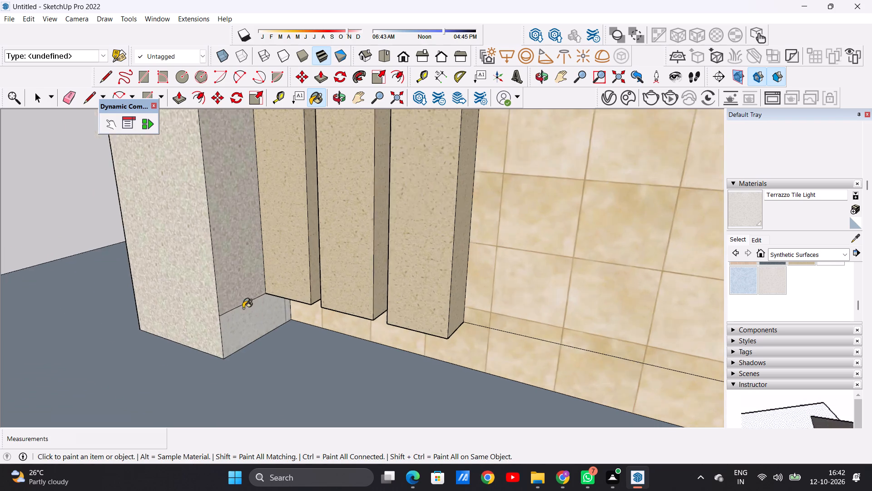
scroll(243, 308, up, 4)
scroll(216, 305, down, 1)
scroll(214, 305, up, 1)
scroll(213, 305, down, 2)
scroll(212, 304, up, 3)
scroll(277, 342, down, 20)
scroll(277, 342, down, 7)
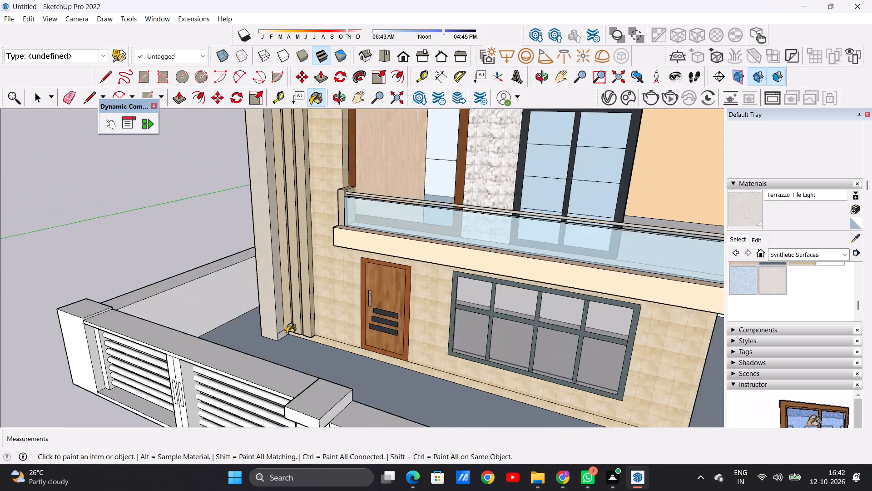
Paint the two white strips between the tall frame's vertical fins with Formica Laminate Dark from Synthetic Surfaces.
middle_drag(280, 336, 398, 312)
scroll(304, 297, down, 16)
scroll(300, 280, up, 5)
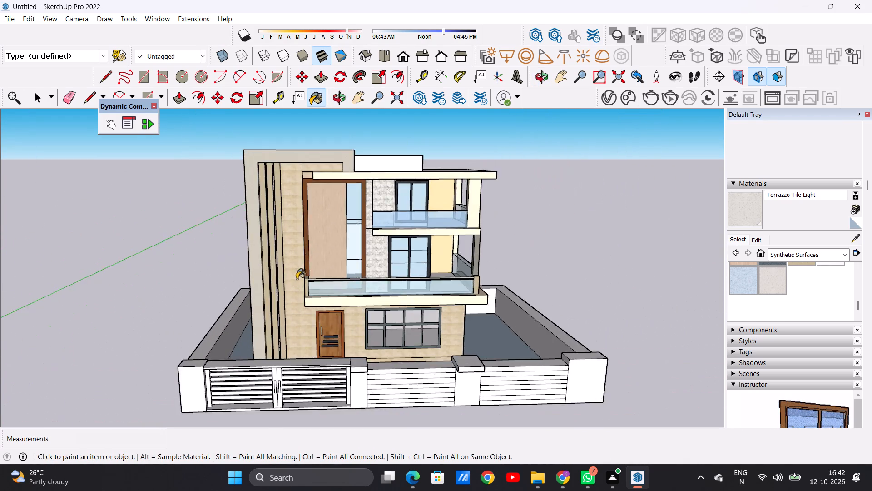
scroll(297, 279, up, 4)
scroll(286, 275, down, 2)
scroll(286, 275, up, 17)
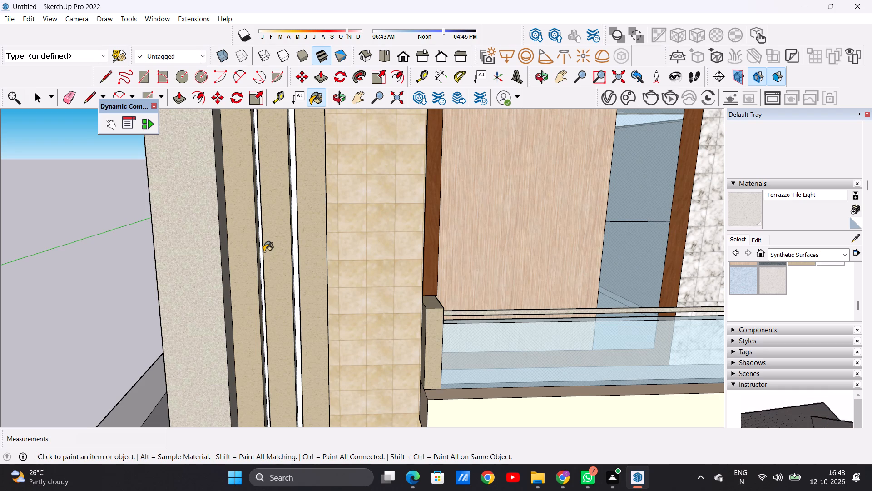
scroll(264, 251, down, 1)
click(845, 254)
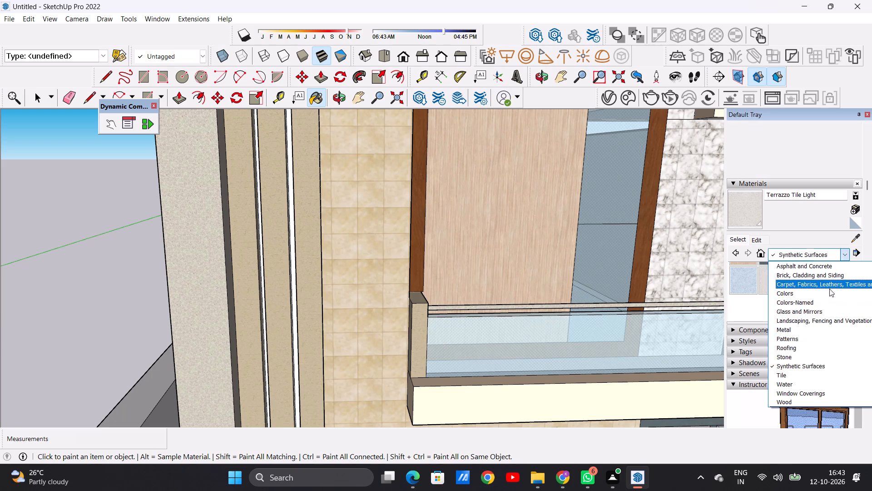
click(800, 367)
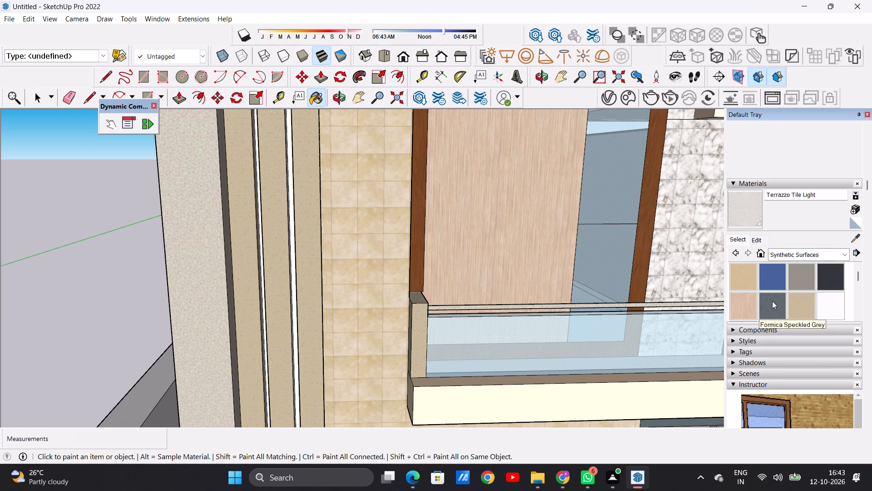
click(829, 277)
scroll(286, 283, up, 8)
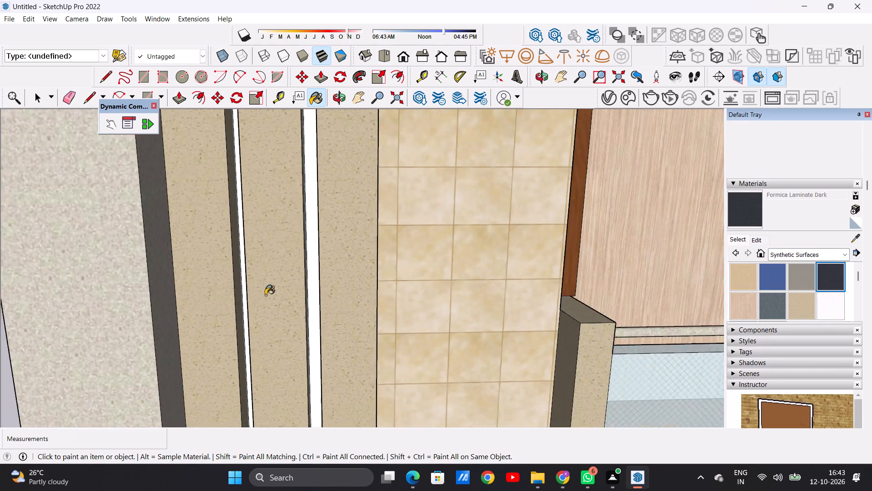
scroll(265, 295, up, 7)
click(233, 296)
click(233, 293)
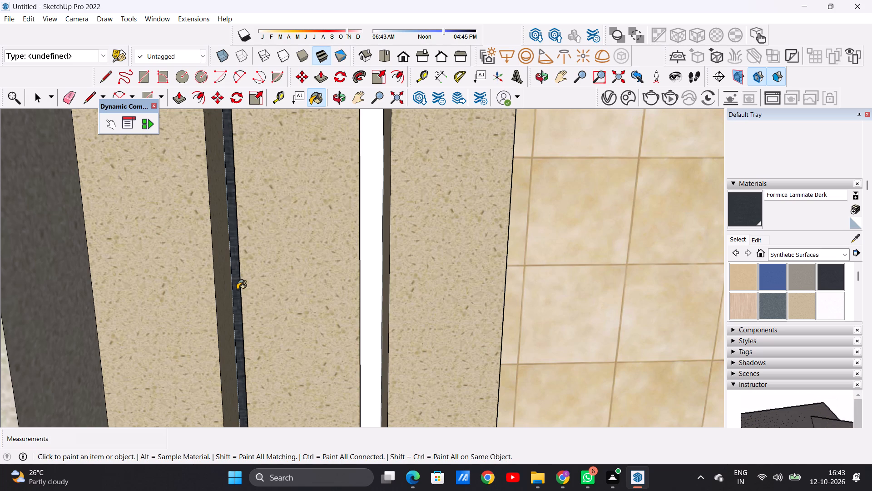
scroll(377, 233, up, 5)
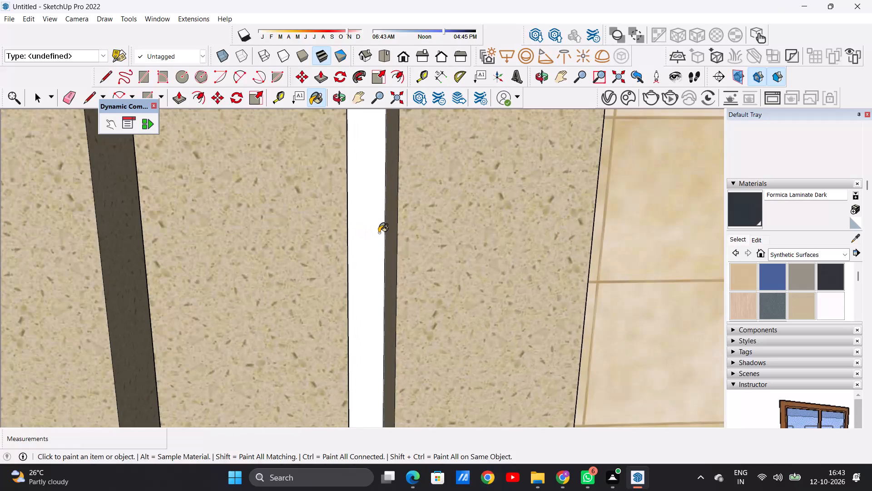
click(379, 233)
scroll(347, 217, down, 20)
scroll(347, 217, down, 19)
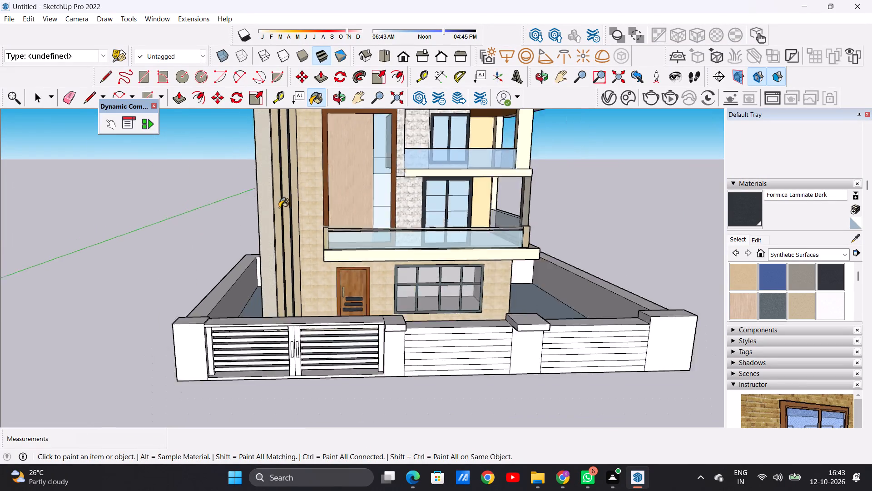
scroll(279, 208, down, 10)
scroll(324, 214, up, 7)
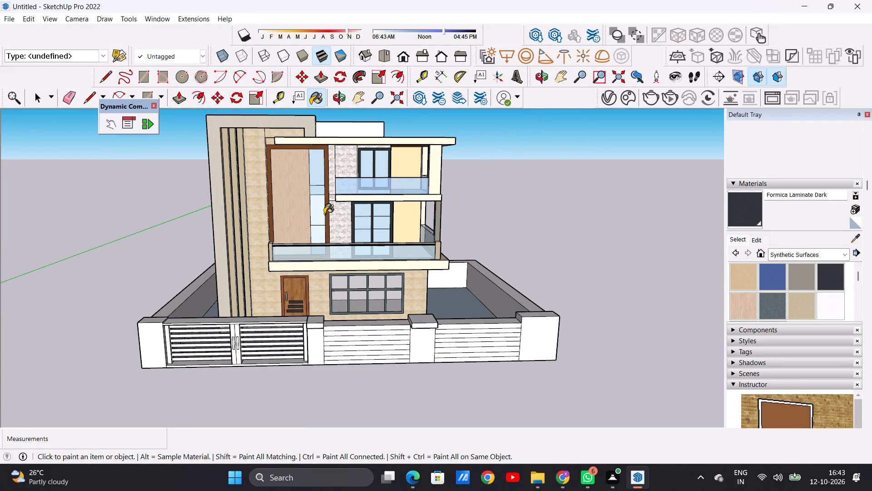
key(space)
Check the modern villa elevation brief in the Fuji window.
scroll(281, 240, down, 3)
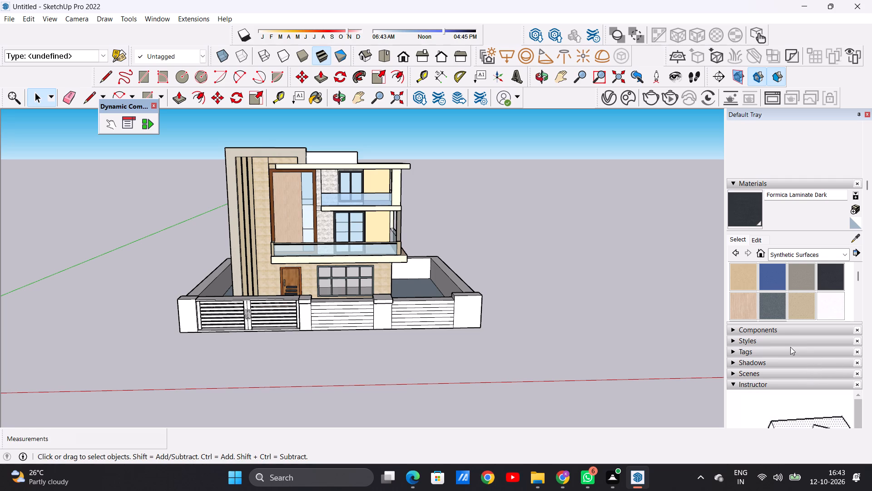
scroll(783, 301, up, 4)
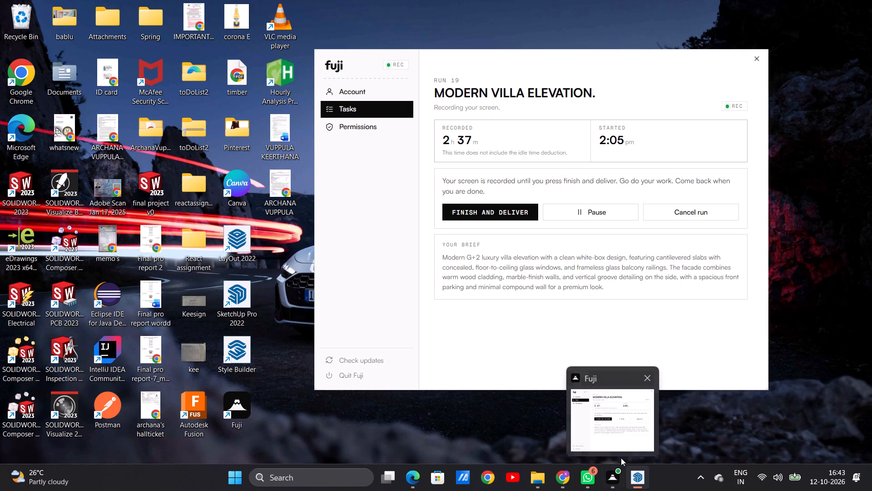
click(612, 424)
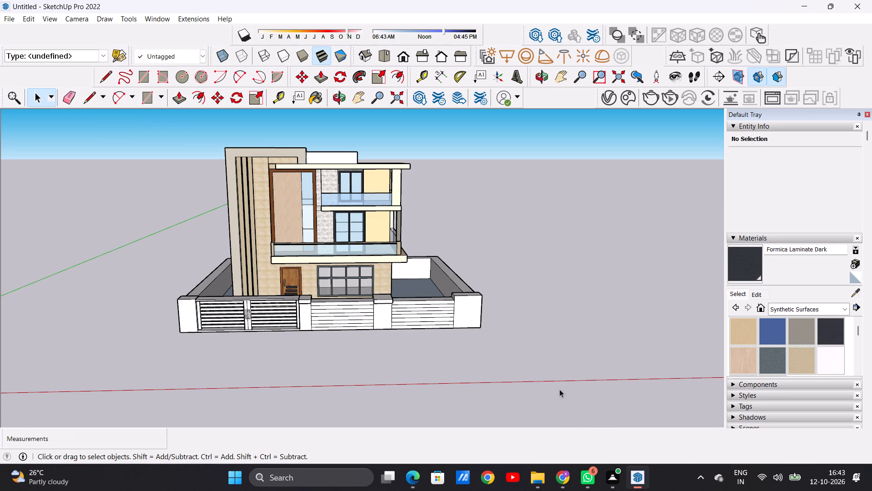
Examine the villa's front and balcony side, including the railings, slabs and unpainted floors inside the upper balconies.
scroll(373, 292, up, 2)
middle_drag(455, 276, 141, 256)
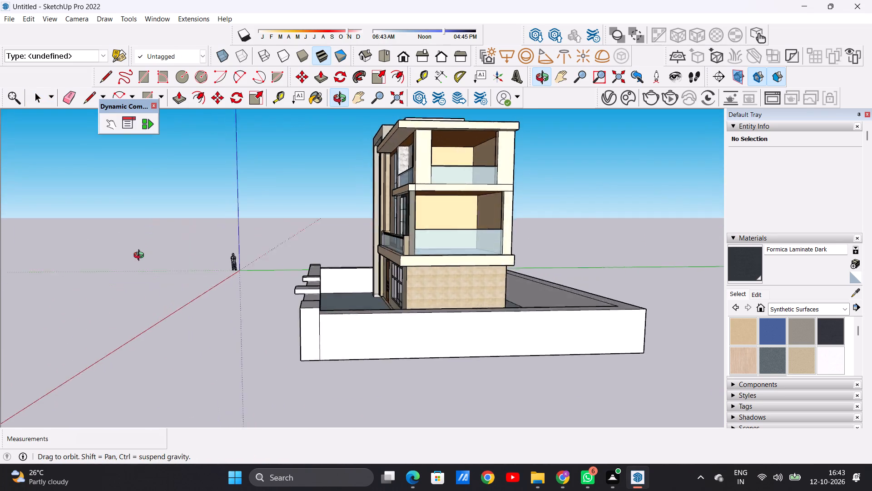
middle_drag(141, 256, 402, 311)
scroll(357, 273, down, 3)
scroll(332, 170, up, 5)
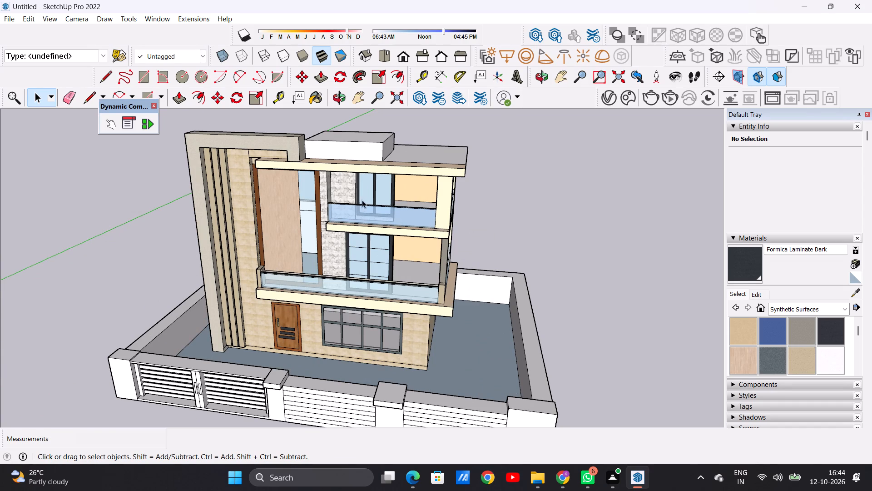
scroll(355, 250, up, 7)
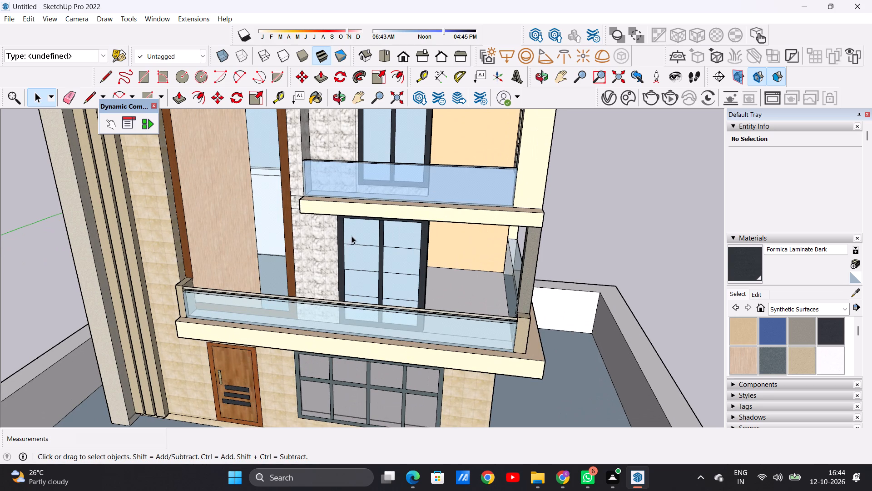
scroll(273, 206, down, 5)
middle_drag(342, 201, 152, 130)
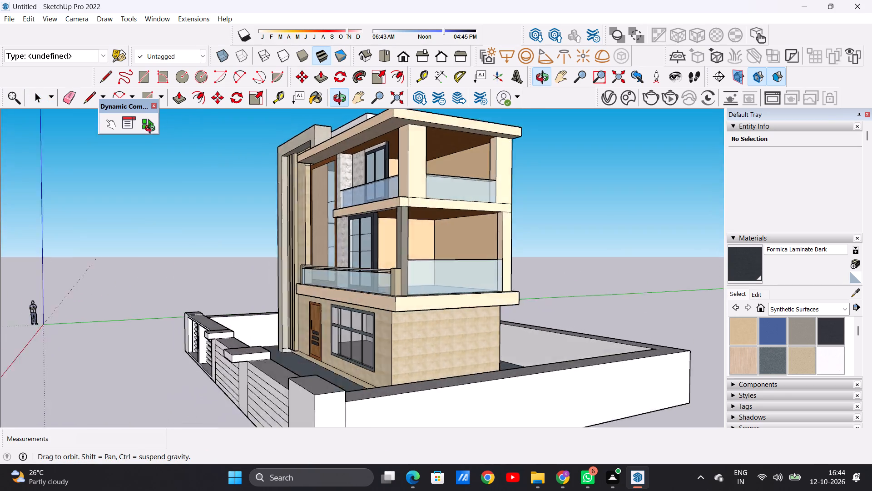
middle_drag(152, 130, 416, 216)
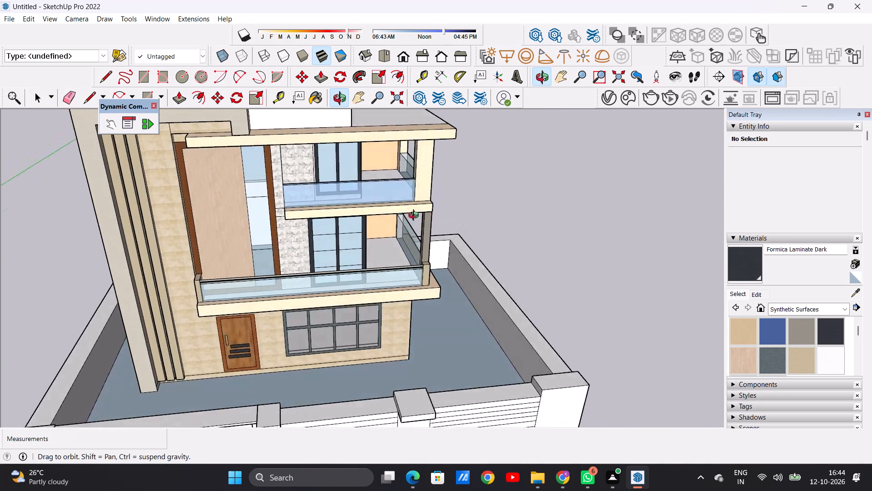
middle_drag(416, 216, 2, 208)
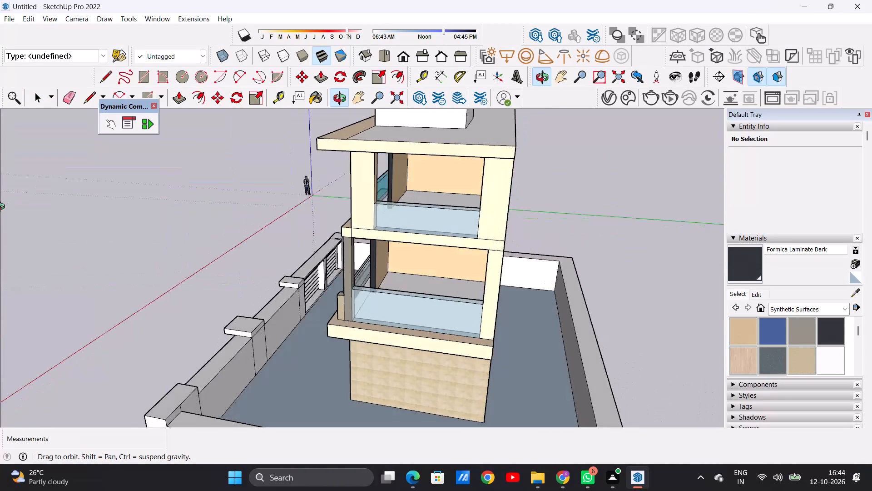
middle_drag(2, 208, 297, 213)
scroll(302, 213, down, 4)
scroll(436, 182, up, 5)
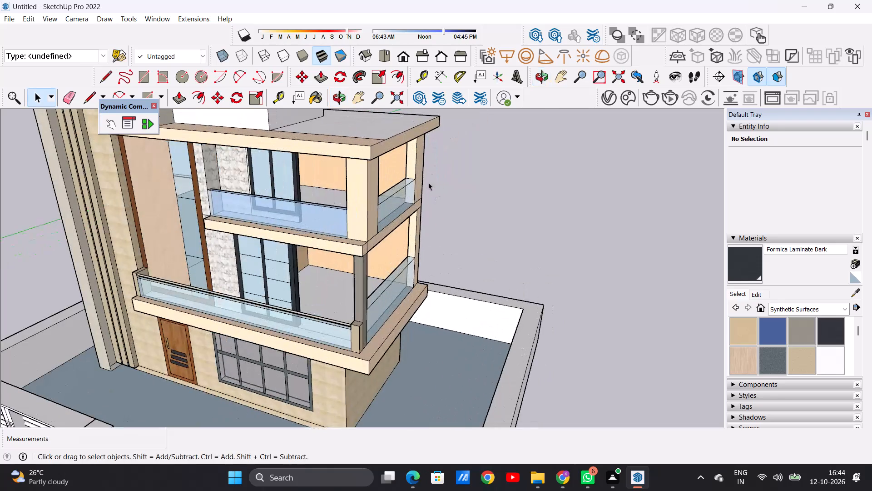
scroll(428, 182, up, 1)
middle_drag(309, 194, 316, 239)
scroll(325, 225, up, 9)
middle_drag(324, 218, 297, 172)
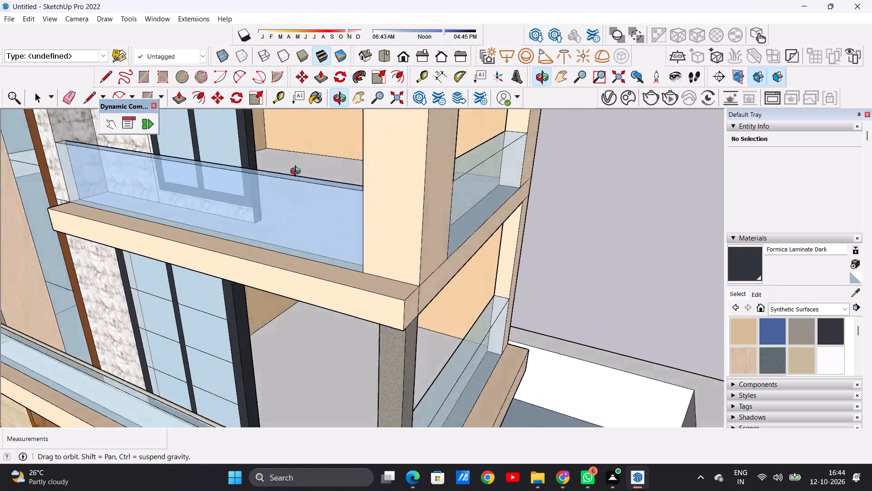
middle_drag(297, 172, 183, 184)
scroll(337, 167, down, 7)
scroll(356, 169, up, 1)
scroll(356, 169, down, 2)
scroll(372, 147, up, 7)
middle_drag(352, 172, 342, 181)
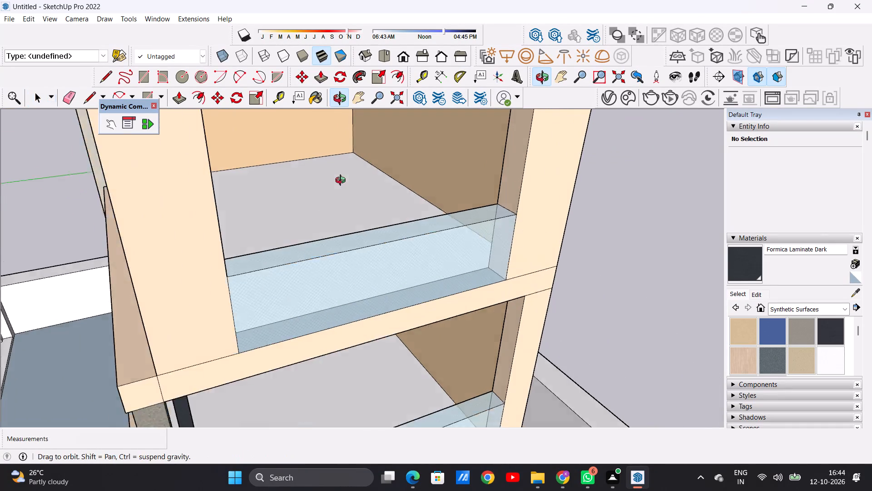
middle_drag(342, 181, 335, 191)
scroll(333, 194, down, 3)
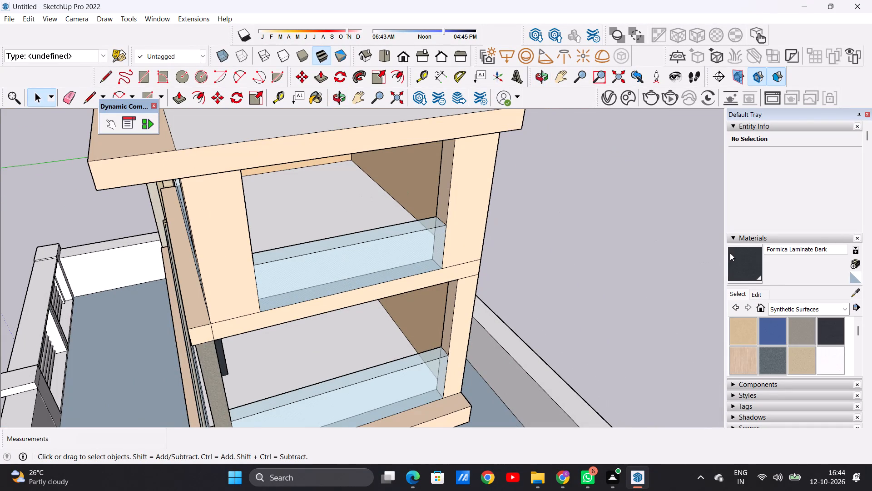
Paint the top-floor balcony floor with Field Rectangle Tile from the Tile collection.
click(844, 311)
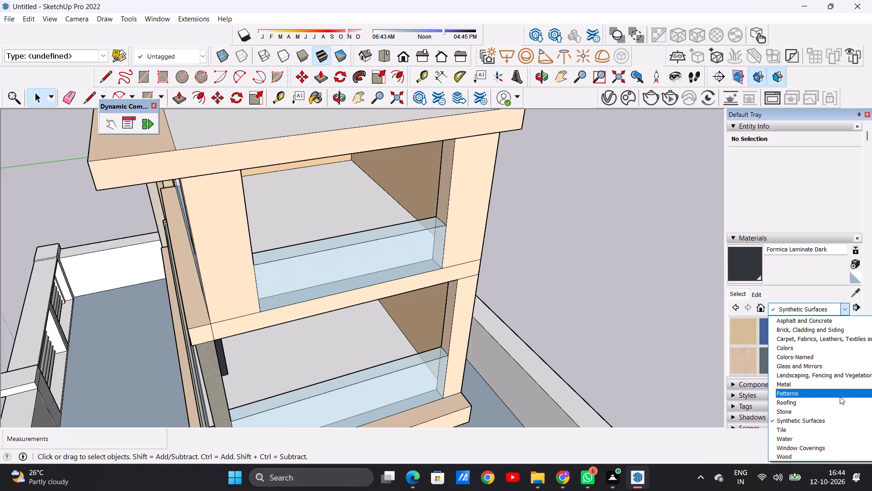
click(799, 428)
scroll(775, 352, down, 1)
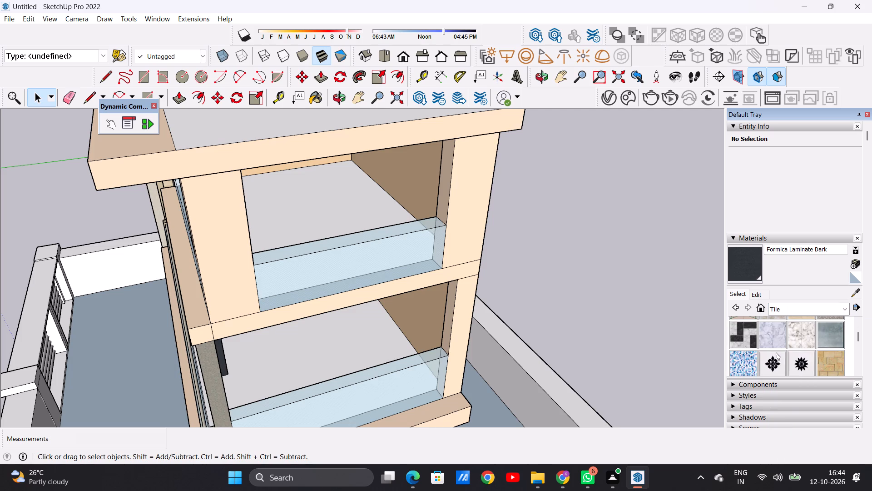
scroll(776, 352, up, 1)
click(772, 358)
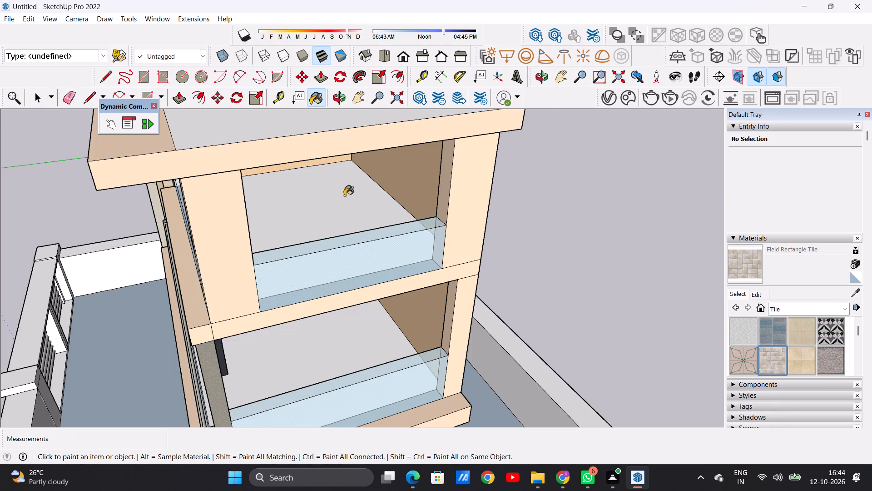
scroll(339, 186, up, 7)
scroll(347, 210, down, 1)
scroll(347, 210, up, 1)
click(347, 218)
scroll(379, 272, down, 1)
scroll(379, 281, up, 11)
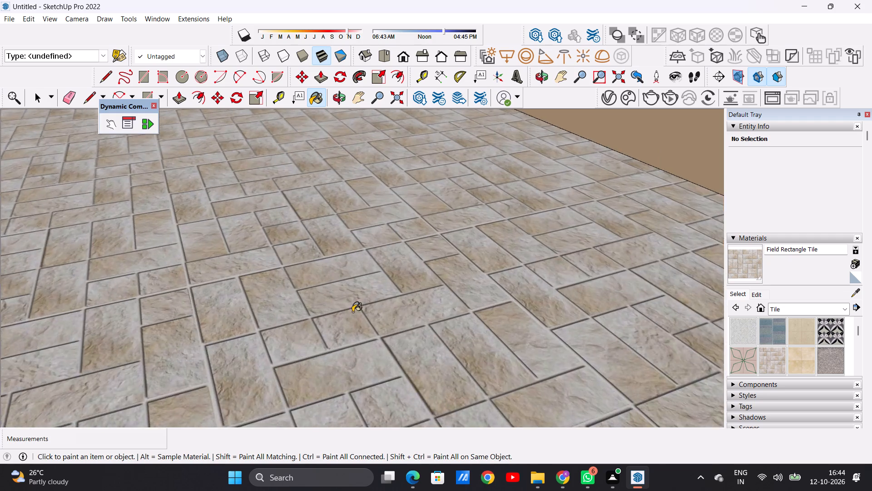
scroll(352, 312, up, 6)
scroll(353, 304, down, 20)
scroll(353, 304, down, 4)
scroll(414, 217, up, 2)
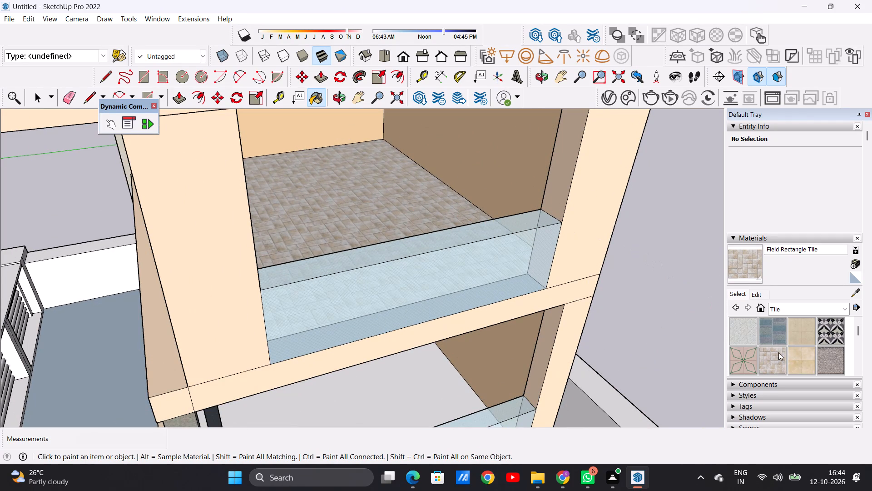
Paint the top-floor balcony floor with Marble Carrara Floor Tile from the Tile collection.
scroll(772, 349, down, 1)
click(773, 333)
click(384, 195)
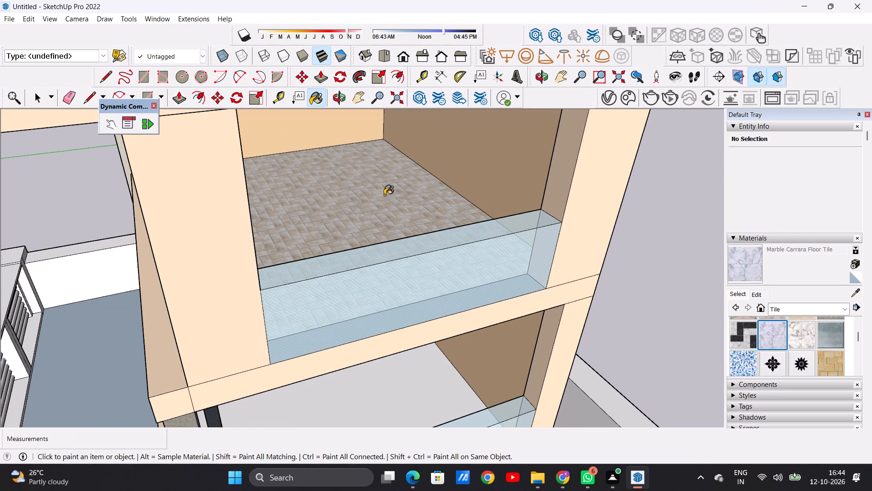
scroll(339, 216, up, 17)
scroll(290, 278, down, 6)
scroll(295, 288, up, 1)
scroll(295, 288, down, 7)
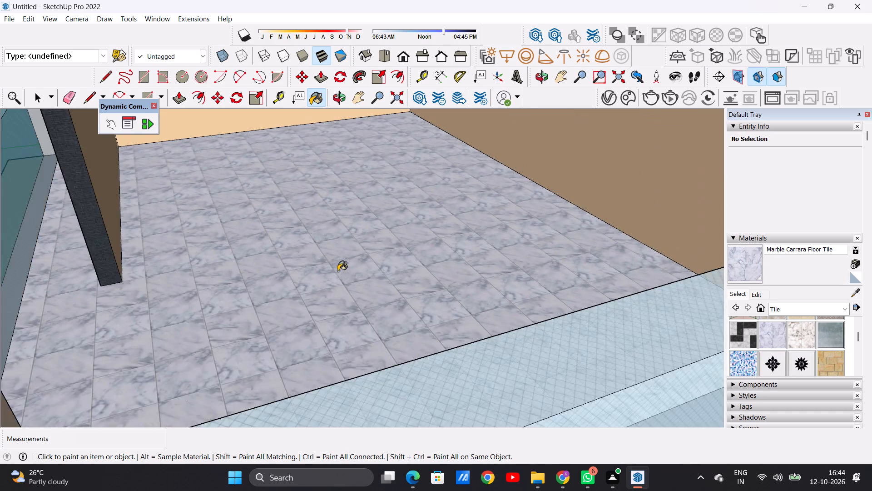
scroll(338, 271, down, 14)
middle_drag(332, 279, 330, 221)
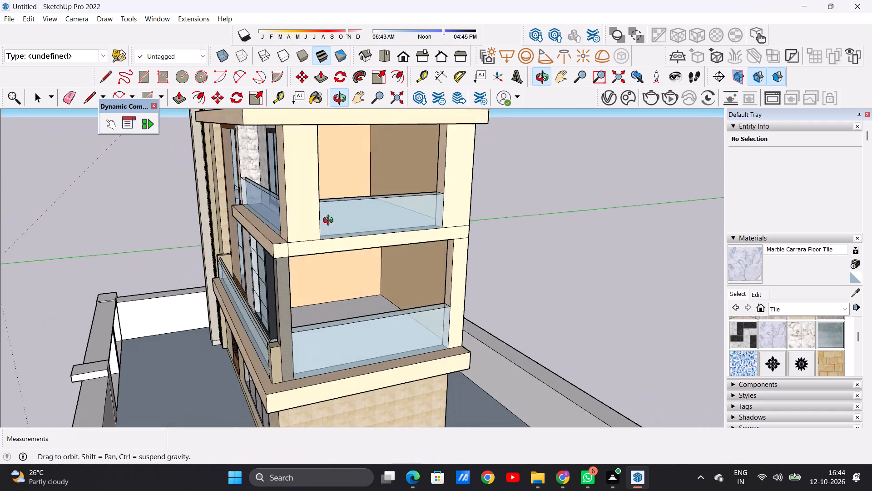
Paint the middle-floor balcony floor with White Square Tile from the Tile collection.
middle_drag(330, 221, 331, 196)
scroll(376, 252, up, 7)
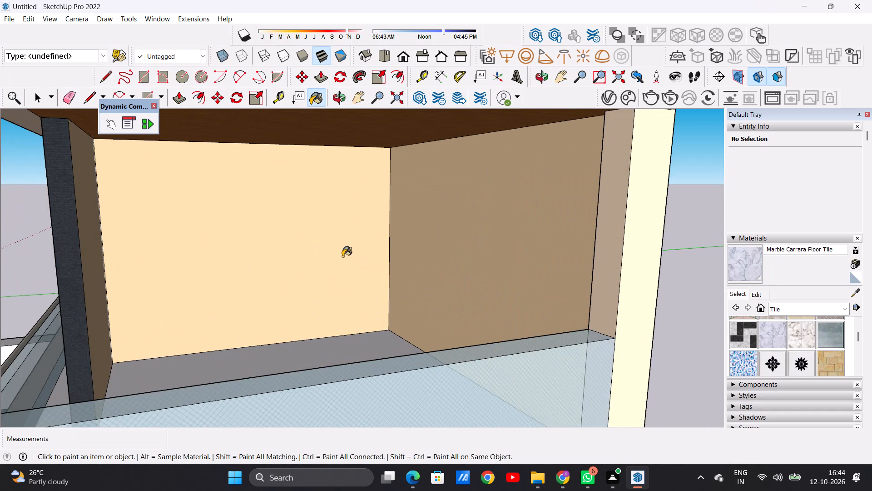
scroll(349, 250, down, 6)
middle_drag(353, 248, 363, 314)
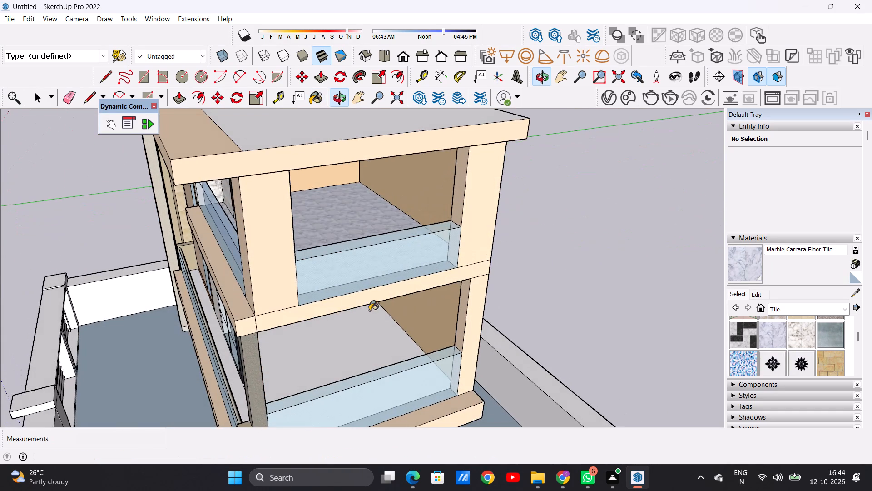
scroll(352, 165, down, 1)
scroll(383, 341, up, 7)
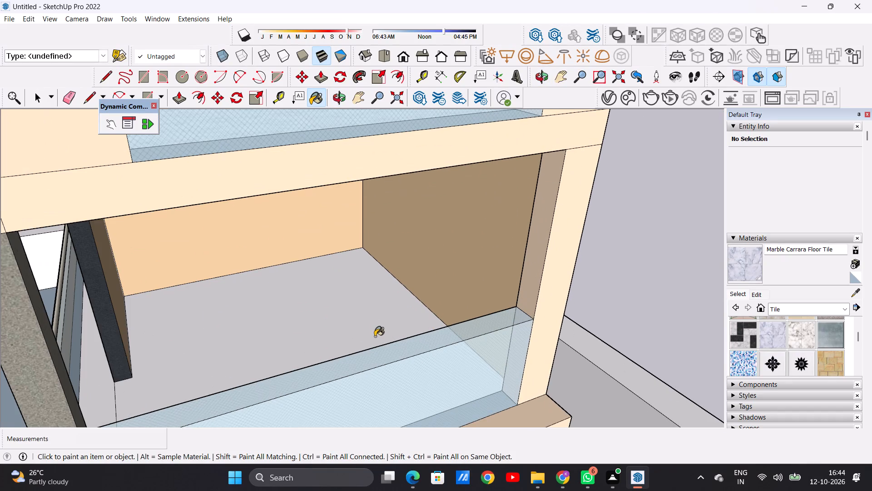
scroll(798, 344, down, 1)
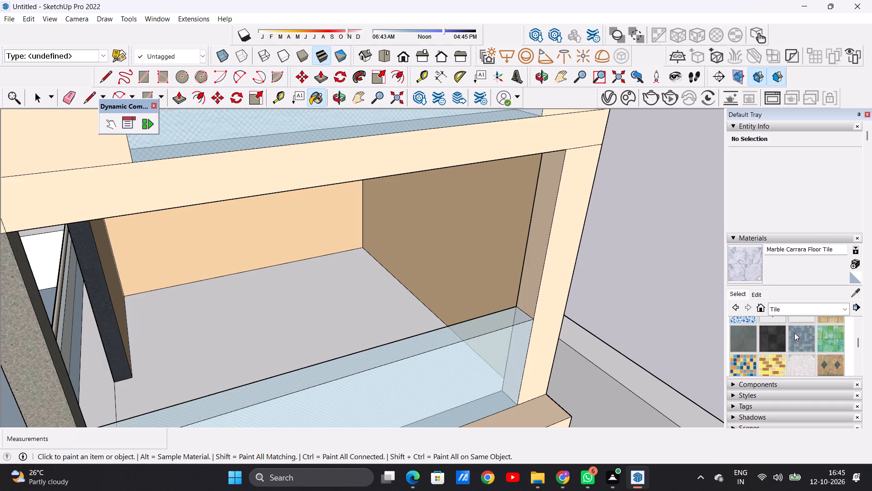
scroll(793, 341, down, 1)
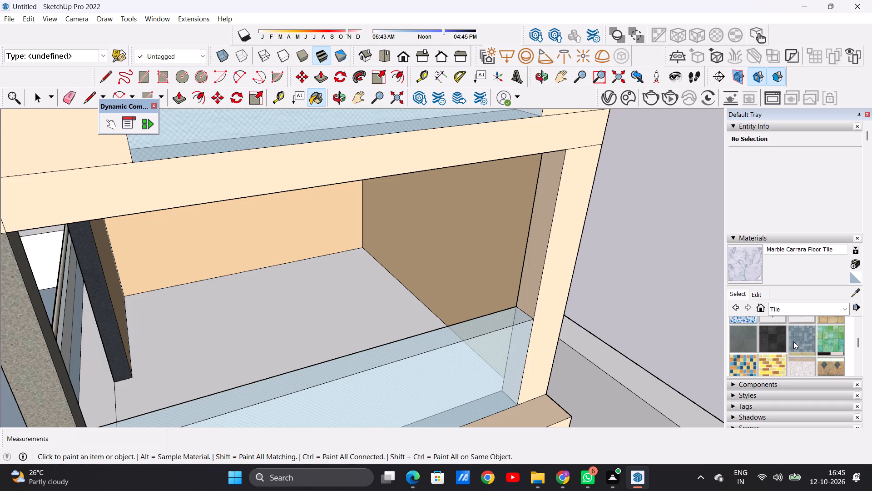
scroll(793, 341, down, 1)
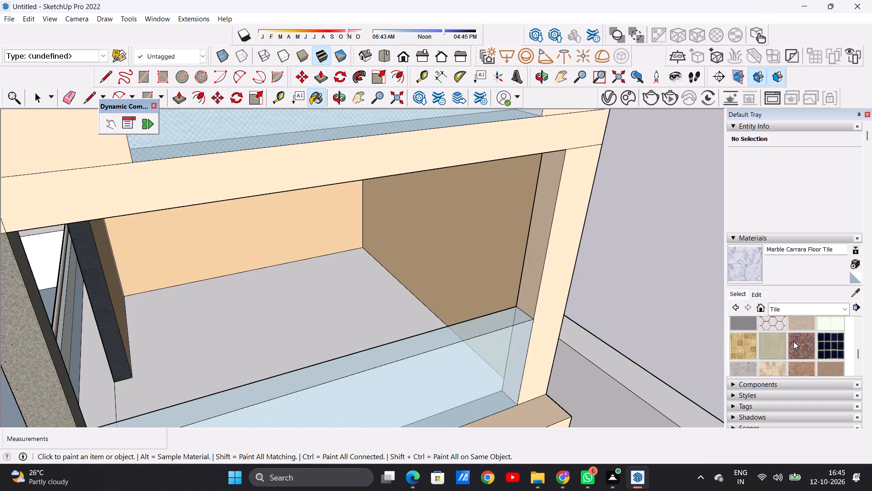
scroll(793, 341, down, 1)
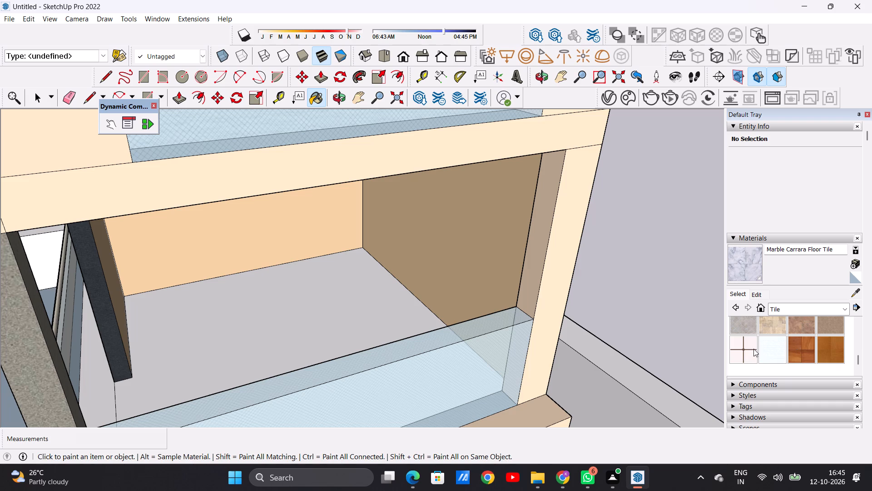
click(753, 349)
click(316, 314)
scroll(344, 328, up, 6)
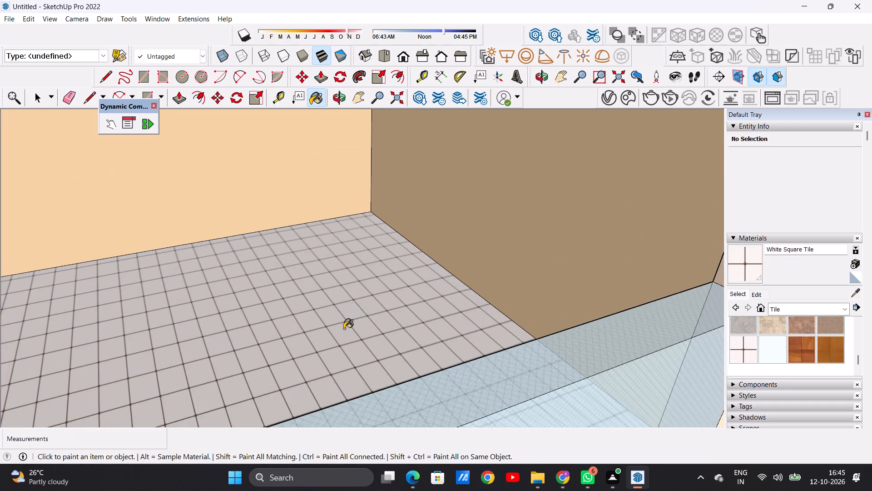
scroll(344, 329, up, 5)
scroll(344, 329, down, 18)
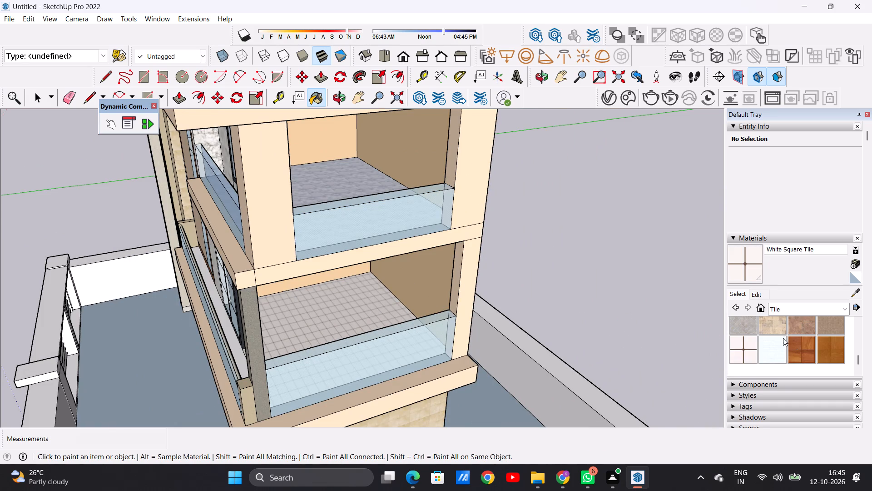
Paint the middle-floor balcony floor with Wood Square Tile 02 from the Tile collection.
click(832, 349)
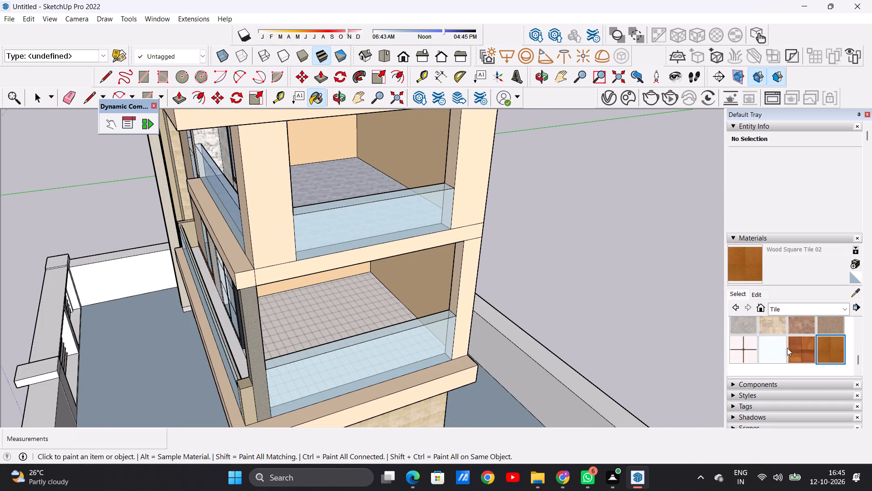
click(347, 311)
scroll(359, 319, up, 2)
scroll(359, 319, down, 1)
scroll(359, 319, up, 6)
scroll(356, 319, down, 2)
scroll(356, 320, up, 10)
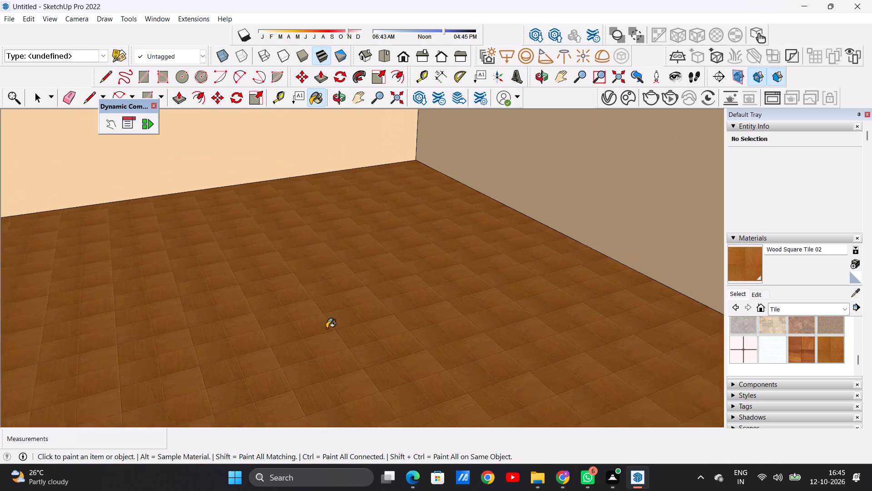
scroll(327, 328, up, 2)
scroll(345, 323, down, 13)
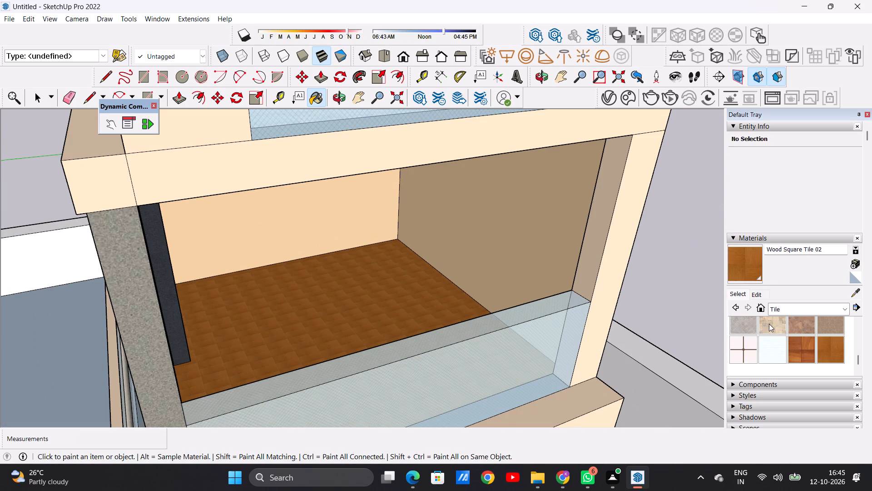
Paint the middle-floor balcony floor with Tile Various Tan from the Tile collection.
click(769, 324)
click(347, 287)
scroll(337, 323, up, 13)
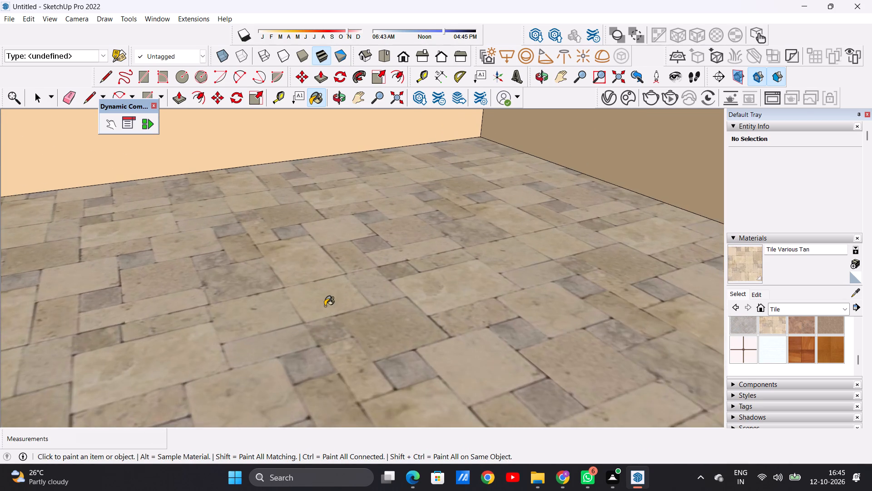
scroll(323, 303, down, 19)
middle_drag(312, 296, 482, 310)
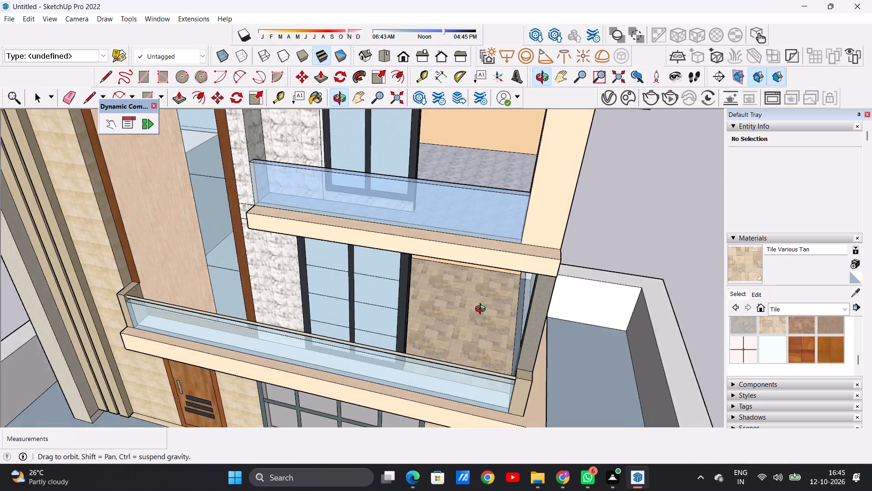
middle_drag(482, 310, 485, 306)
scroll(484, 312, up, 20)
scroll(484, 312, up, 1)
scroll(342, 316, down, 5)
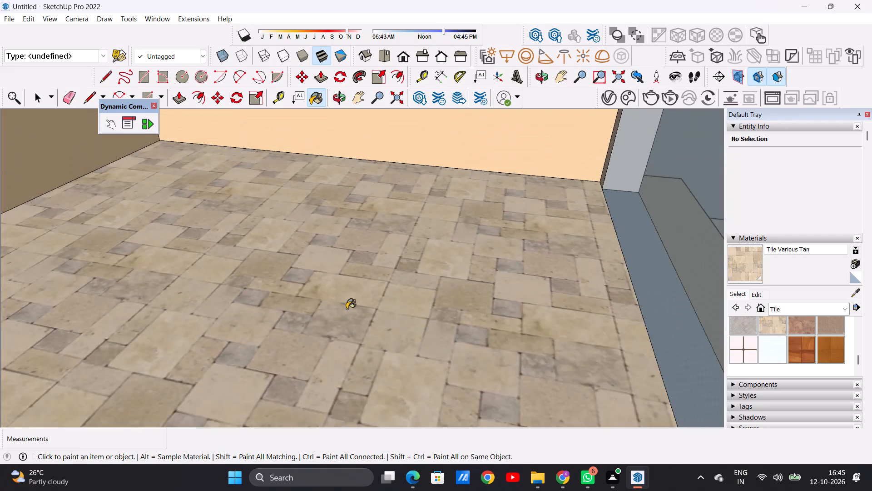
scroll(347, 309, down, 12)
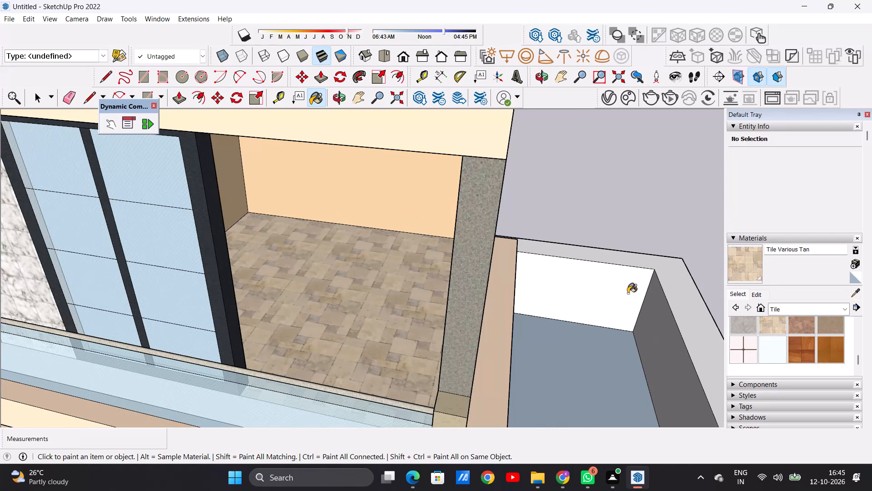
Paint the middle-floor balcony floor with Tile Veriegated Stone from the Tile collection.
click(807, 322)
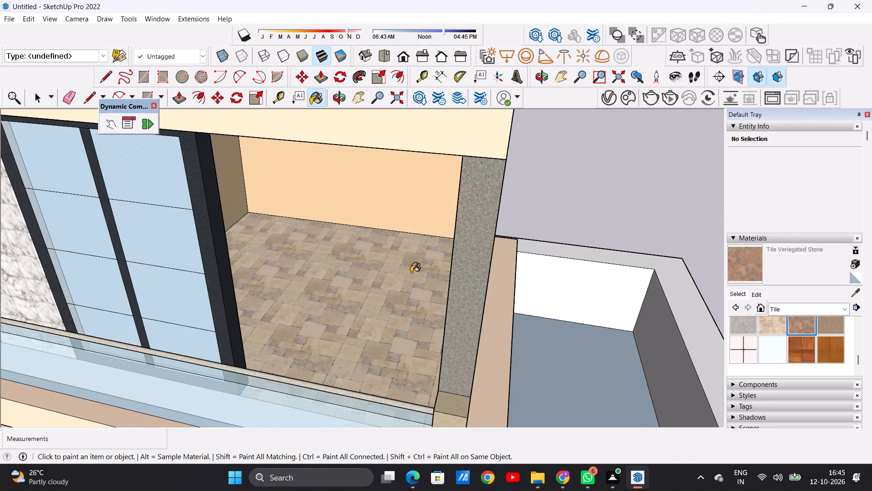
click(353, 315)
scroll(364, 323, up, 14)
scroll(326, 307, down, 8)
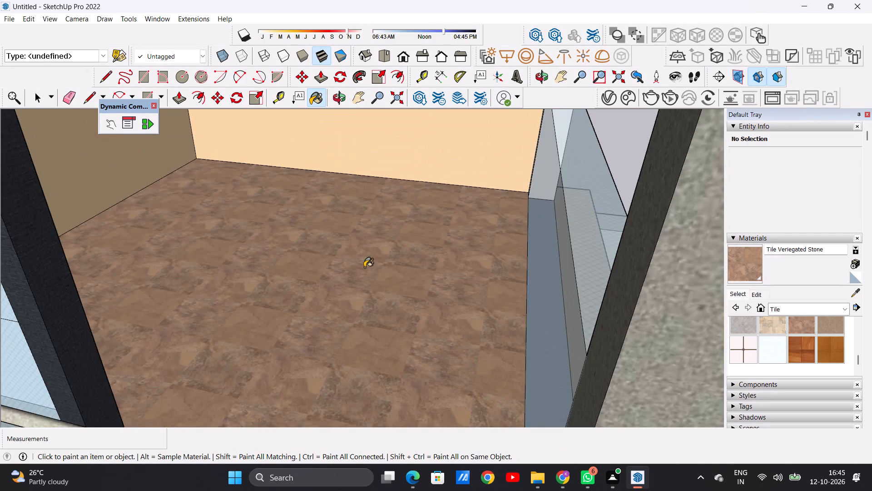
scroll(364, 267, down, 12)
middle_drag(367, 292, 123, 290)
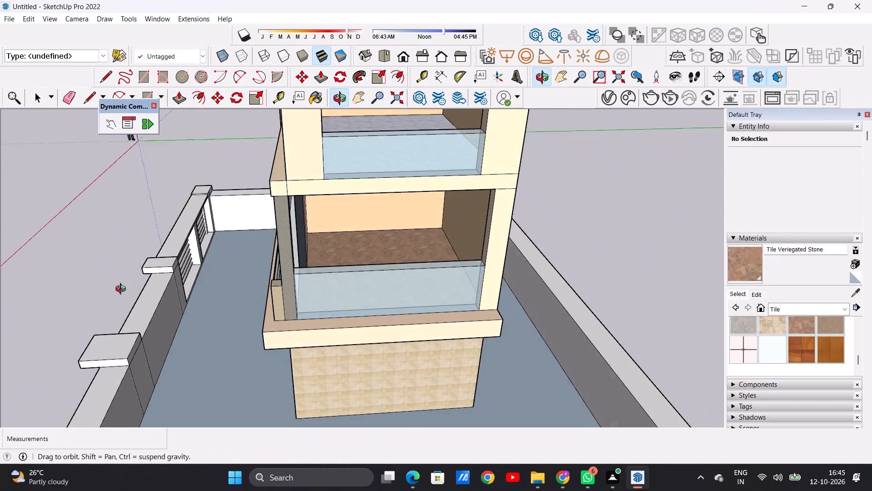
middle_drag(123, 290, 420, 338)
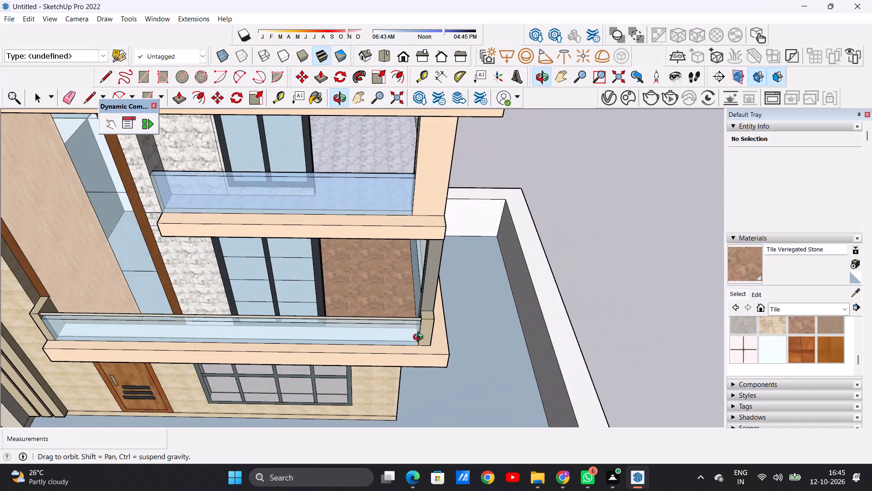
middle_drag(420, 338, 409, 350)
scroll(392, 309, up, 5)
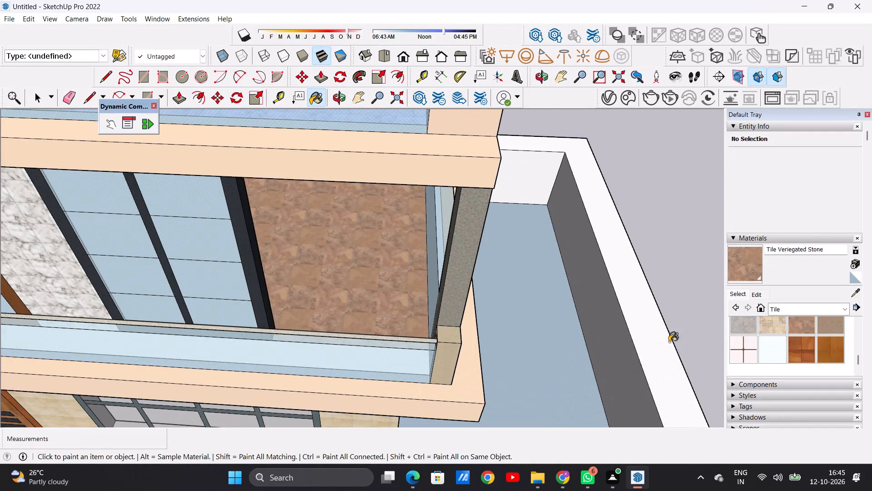
Paint the middle-floor balcony floor with Concrete Pavers Block Multi from the Tile collection.
scroll(787, 342, down, 1)
scroll(787, 341, up, 5)
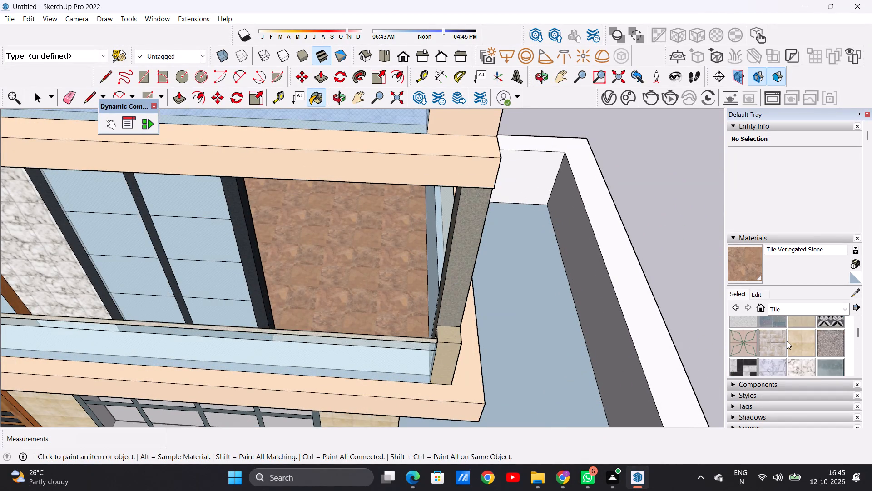
scroll(787, 341, up, 4)
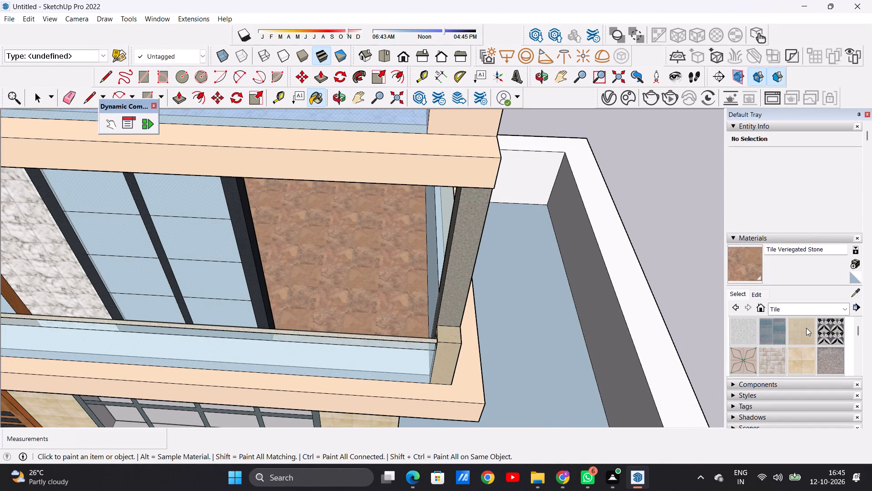
click(771, 330)
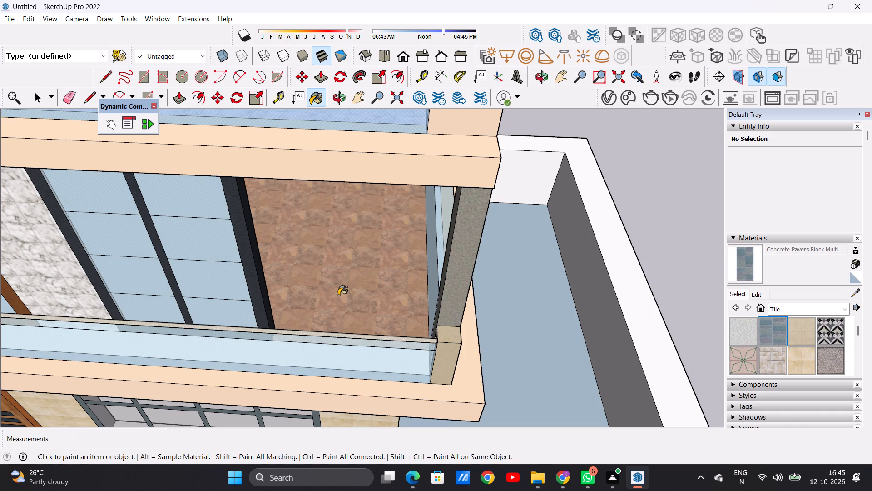
click(338, 295)
scroll(346, 302, up, 13)
scroll(346, 303, down, 20)
scroll(346, 303, down, 1)
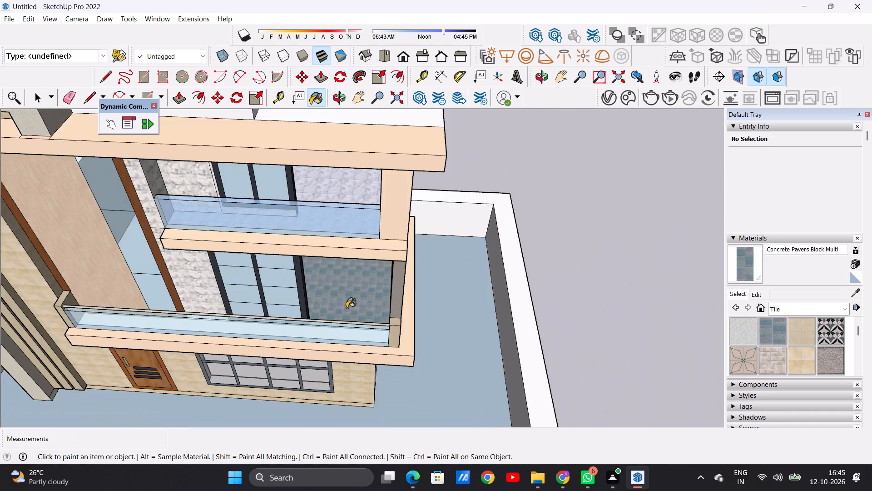
scroll(347, 308, down, 6)
Examine both balcony floors, the whole villa with its compound wall, and the roof and upper facade for unpainted surfaces.
middle_drag(349, 303, 295, 214)
scroll(338, 203, up, 5)
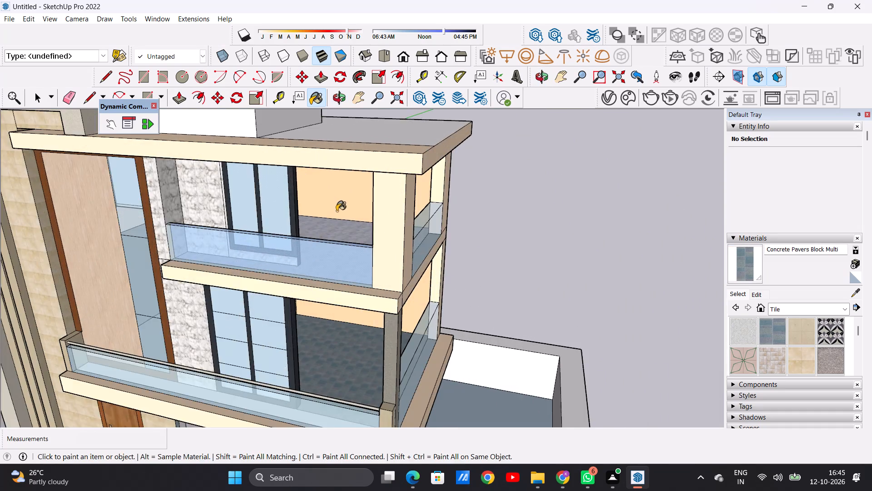
scroll(337, 211, up, 5)
middle_drag(334, 231, 339, 289)
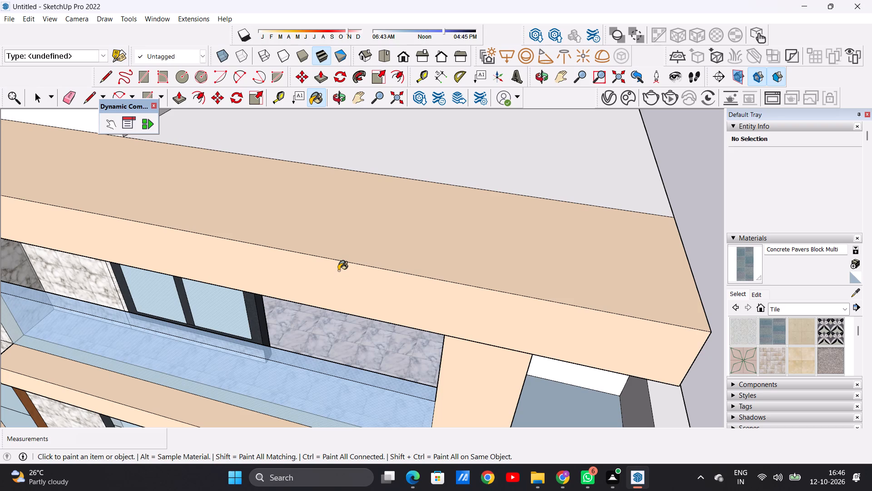
scroll(344, 263, down, 19)
scroll(373, 238, up, 1)
scroll(373, 238, down, 7)
scroll(362, 286, up, 1)
scroll(364, 289, down, 1)
scroll(364, 291, up, 3)
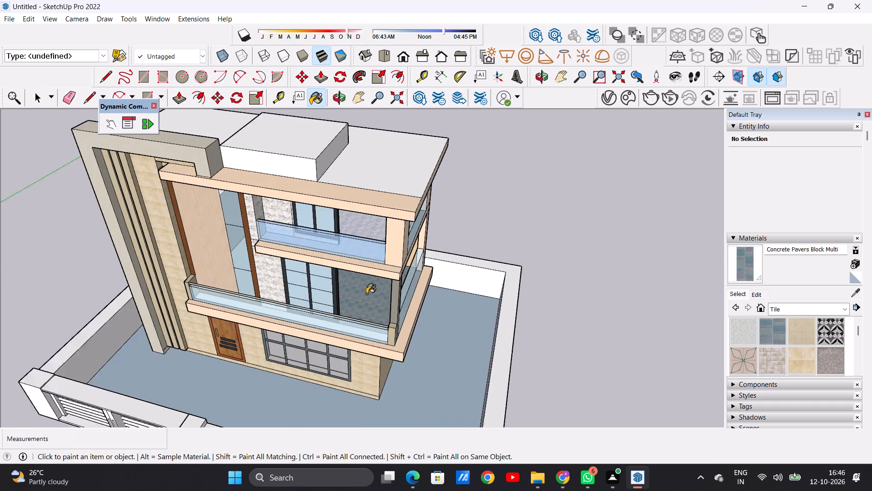
scroll(367, 294, up, 2)
middle_drag(364, 302, 290, 291)
scroll(322, 296, up, 10)
scroll(351, 298, down, 2)
scroll(352, 297, up, 2)
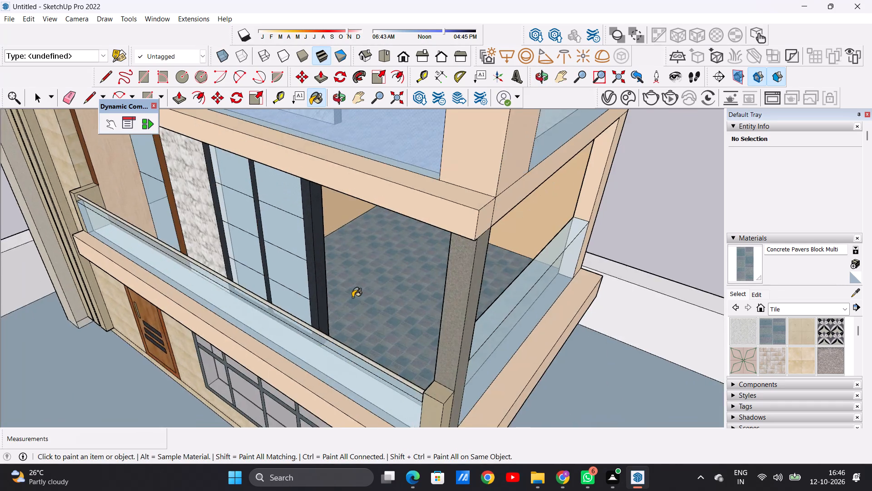
scroll(352, 297, up, 8)
scroll(350, 287, down, 14)
middle_drag(357, 324, 422, 194)
scroll(339, 226, down, 6)
scroll(347, 243, up, 1)
scroll(349, 244, down, 10)
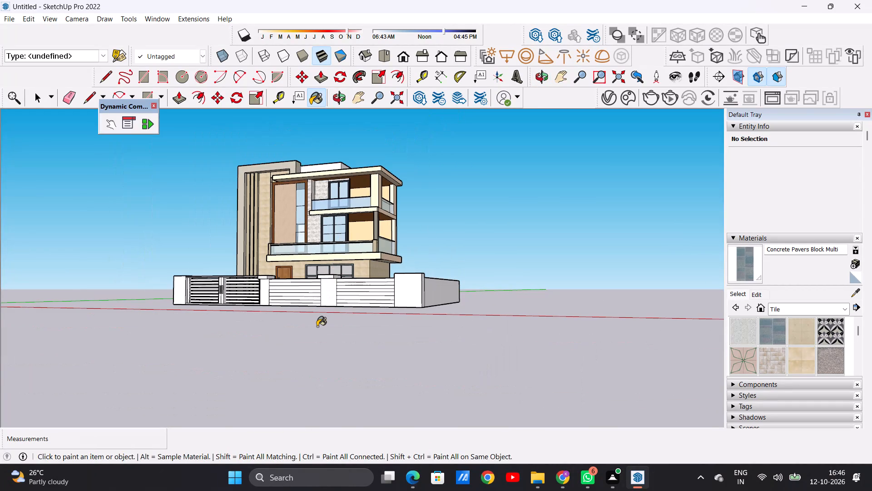
key(space)
scroll(313, 192, up, 3)
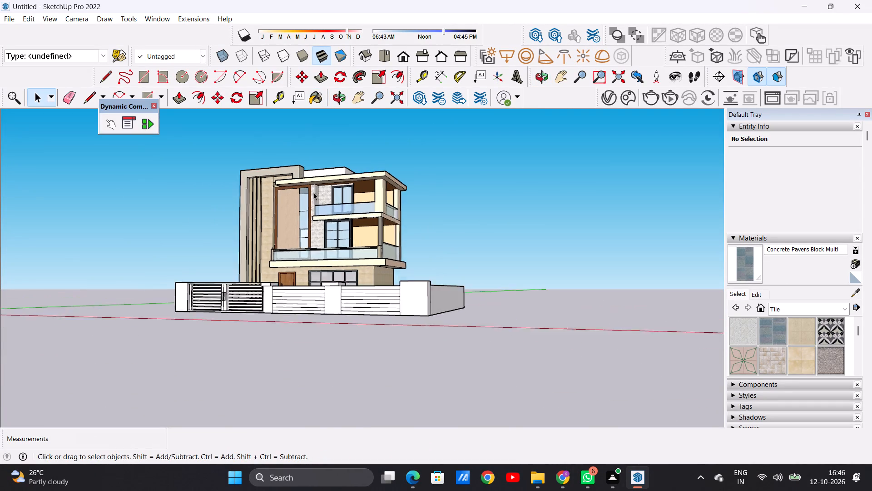
scroll(313, 192, up, 1)
middle_drag(326, 175, 349, 340)
scroll(349, 340, up, 1)
scroll(338, 235, down, 11)
scroll(327, 182, up, 3)
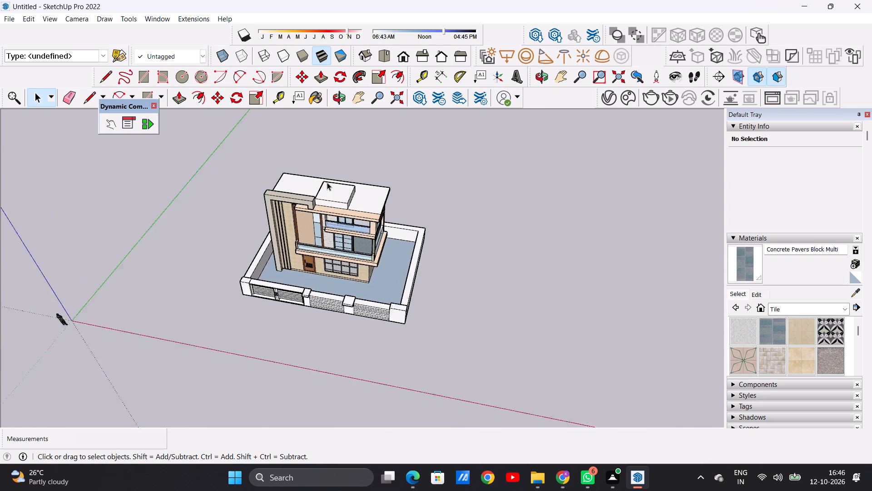
scroll(327, 182, up, 2)
middle_drag(351, 225, 352, 175)
scroll(343, 206, up, 5)
middle_drag(346, 214, 357, 160)
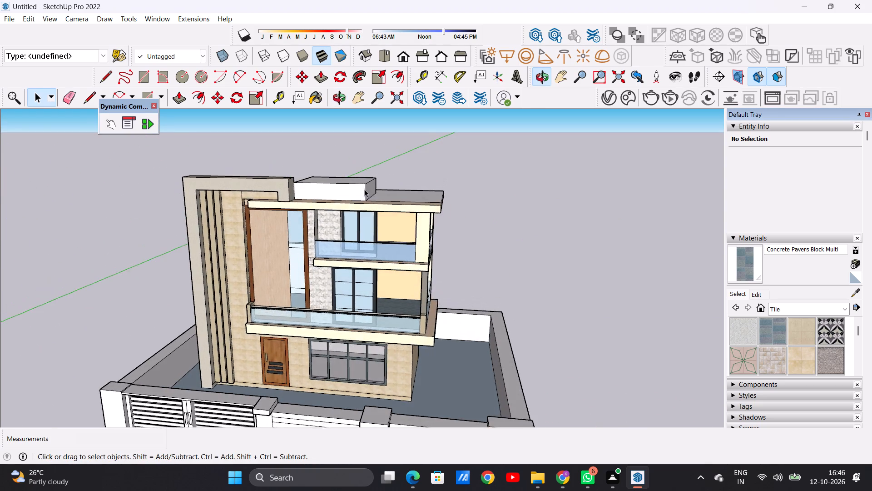
scroll(364, 190, up, 6)
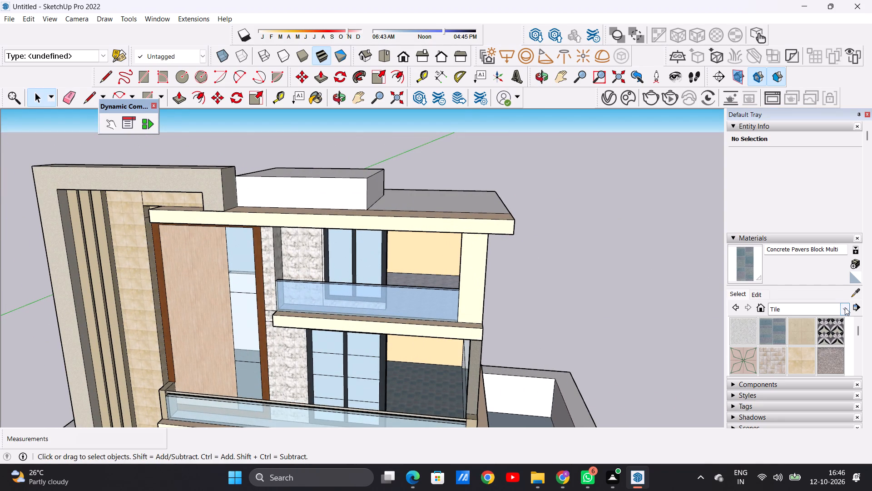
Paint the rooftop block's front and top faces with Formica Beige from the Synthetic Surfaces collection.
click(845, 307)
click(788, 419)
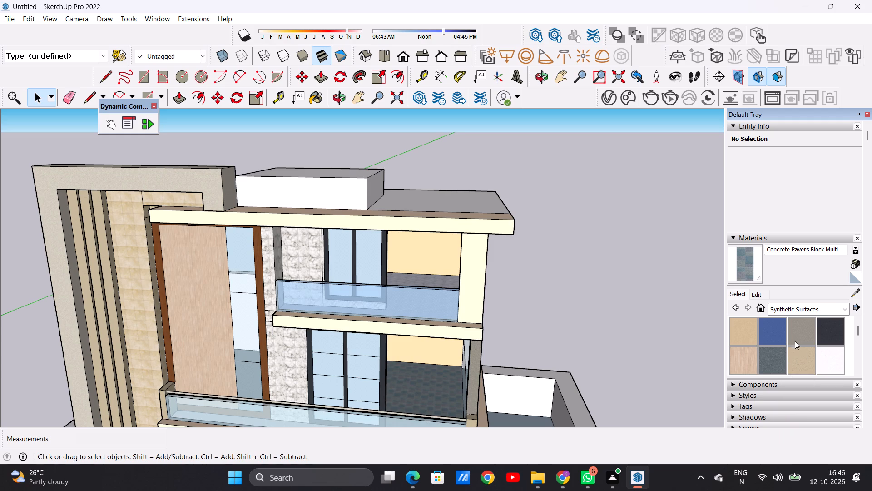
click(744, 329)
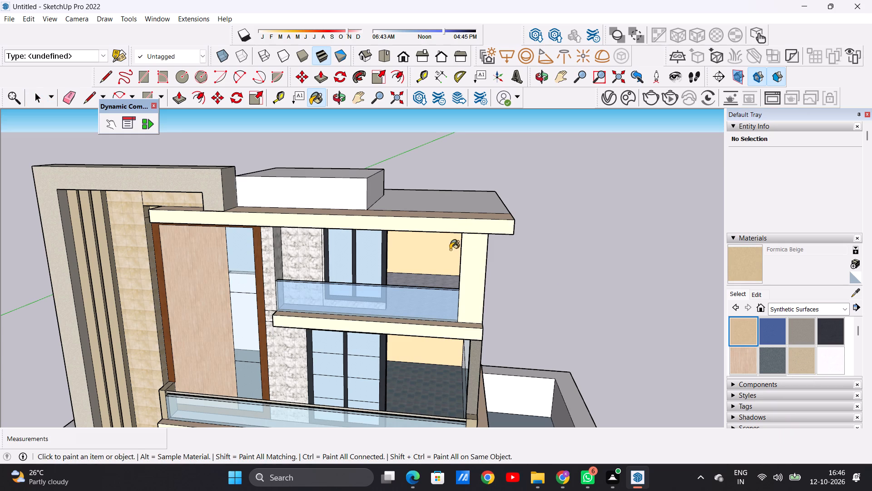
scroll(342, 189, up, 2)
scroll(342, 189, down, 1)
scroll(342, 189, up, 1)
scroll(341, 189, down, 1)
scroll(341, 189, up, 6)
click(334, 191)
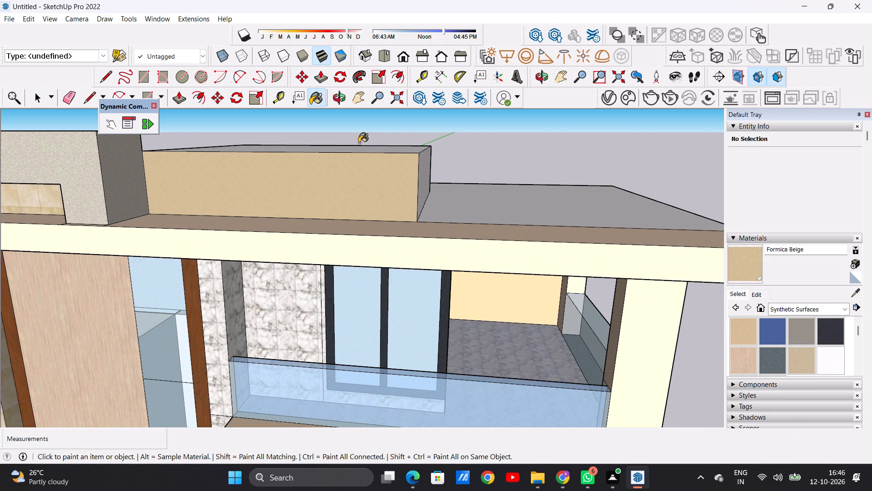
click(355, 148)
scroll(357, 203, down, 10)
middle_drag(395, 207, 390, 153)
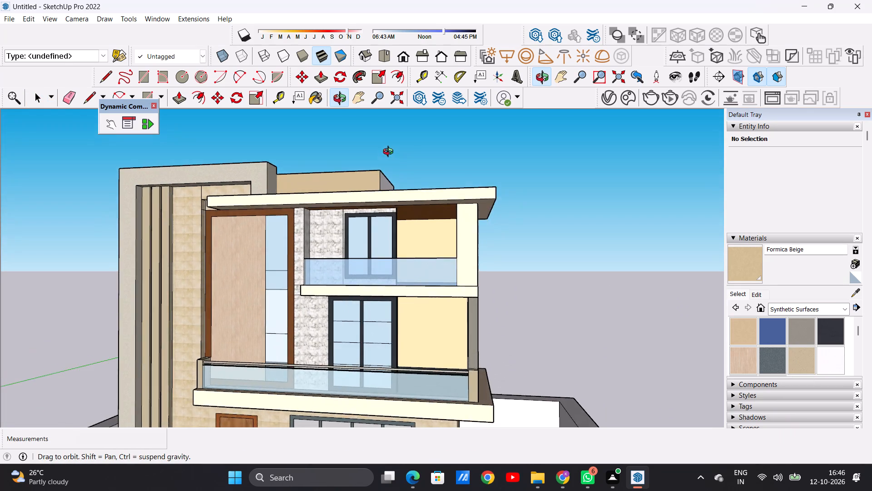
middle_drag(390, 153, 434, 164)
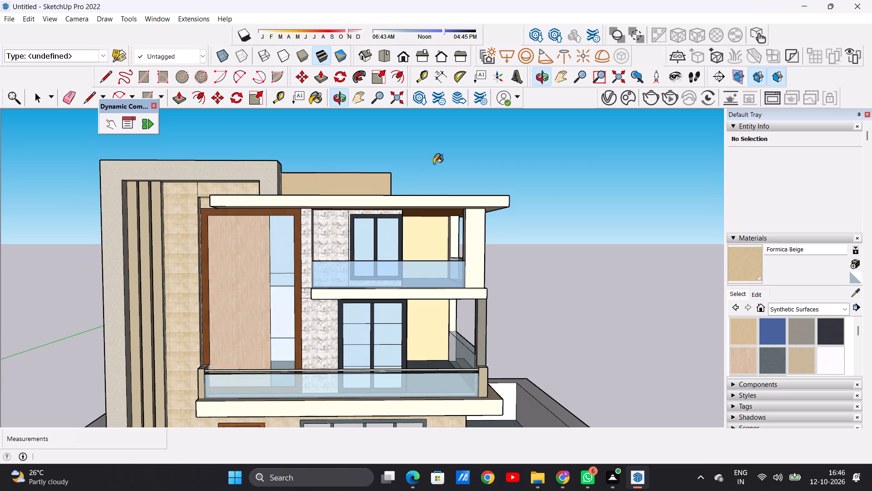
Paint the rooftop block's front, adjoining side and top faces with 0012_Bisque from the Colors-Named collection.
click(841, 312)
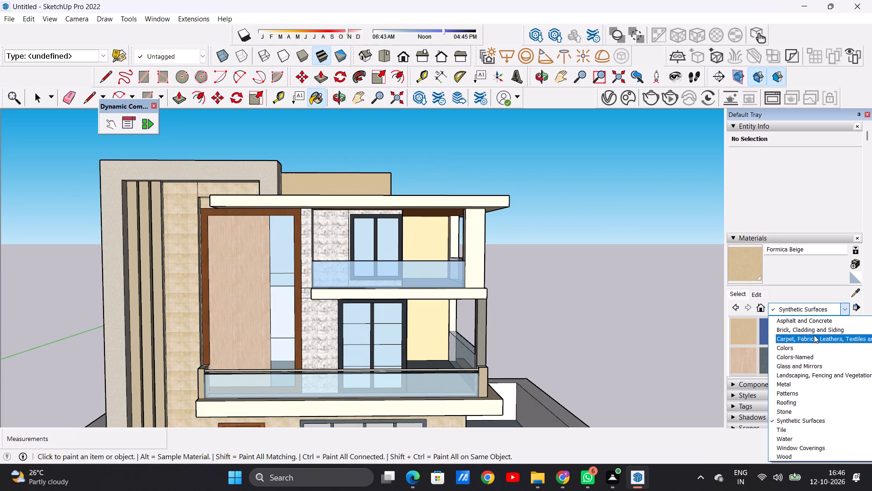
click(806, 356)
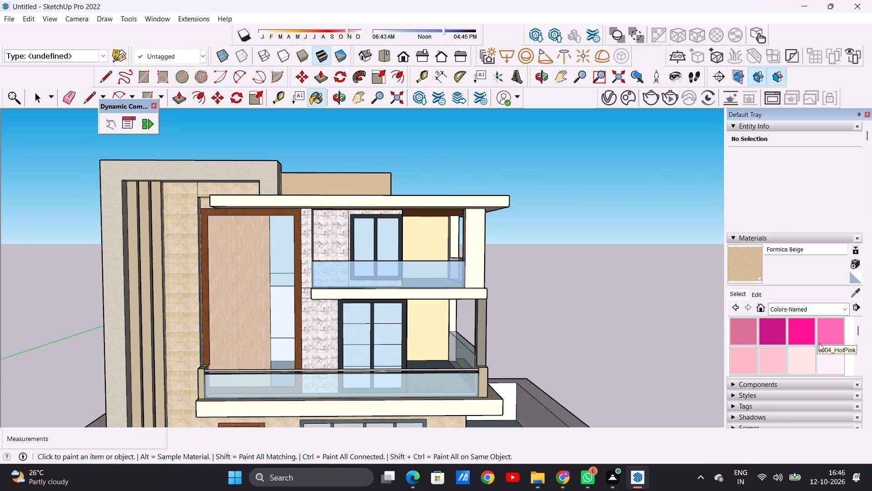
scroll(819, 343, down, 1)
click(835, 339)
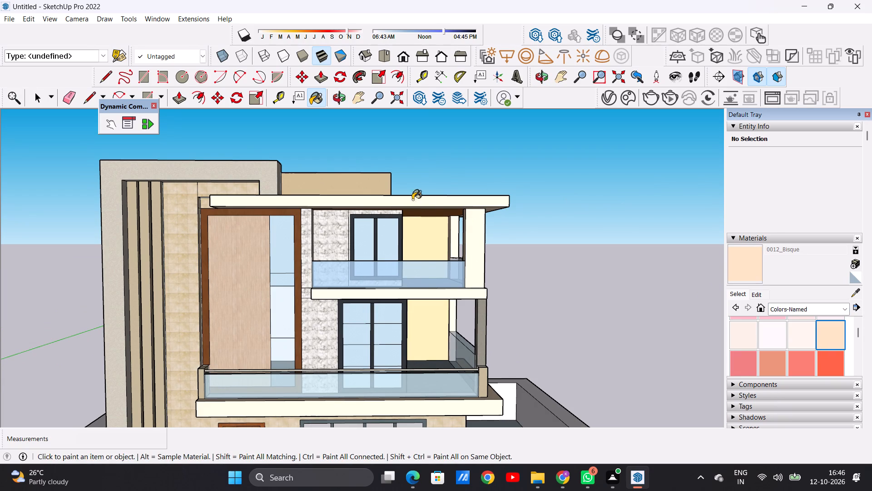
scroll(374, 174, up, 3)
scroll(377, 174, down, 1)
scroll(377, 174, up, 1)
scroll(377, 174, down, 2)
scroll(377, 174, up, 7)
click(351, 189)
middle_drag(367, 173, 268, 250)
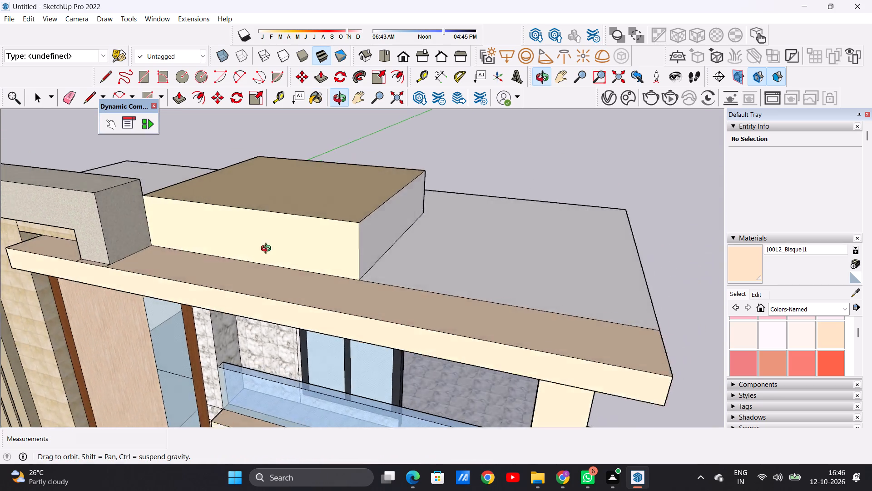
middle_drag(268, 250, 191, 252)
scroll(302, 235, up, 5)
click(303, 237)
click(281, 182)
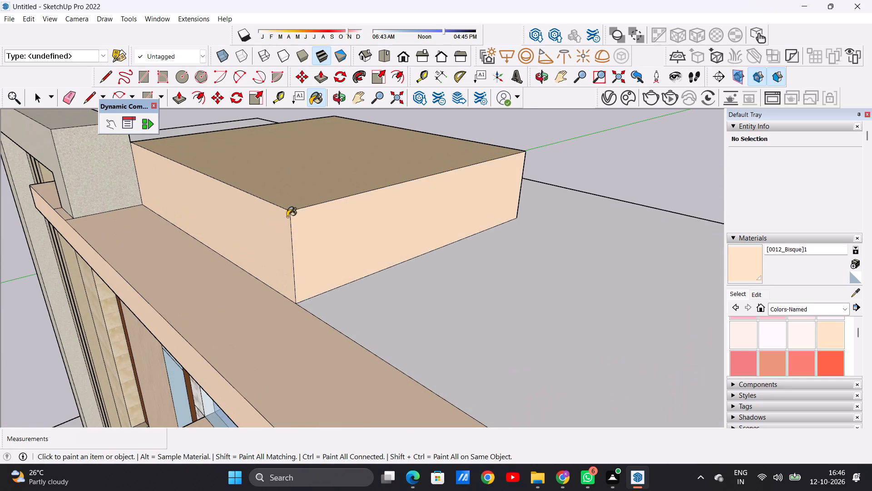
Paint the rooftop block's remaining back and far side faces with the same Bisque colour.
scroll(289, 221, down, 11)
middle_drag(276, 231, 81, 234)
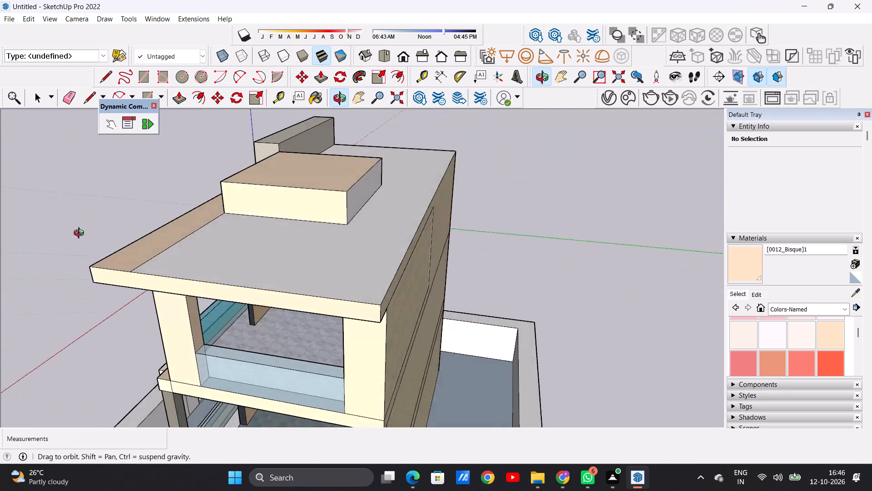
middle_drag(81, 234, 102, 234)
middle_drag(319, 230, 202, 221)
scroll(263, 186, up, 5)
click(253, 182)
scroll(262, 203, down, 6)
middle_drag(374, 185, 32, 202)
scroll(286, 137, up, 12)
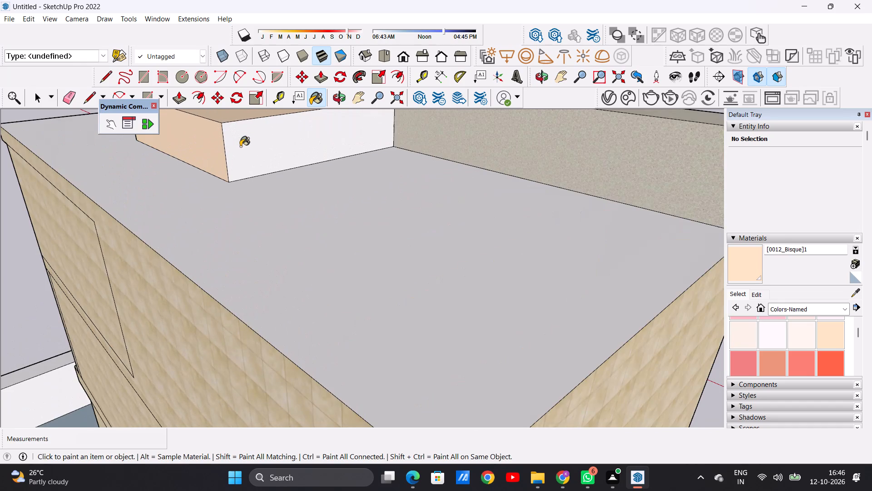
click(240, 146)
Examine the whole villa from the front and above, checking the rooftop block and the flat roof surface around it.
scroll(270, 207, down, 13)
middle_drag(474, 213, 56, 138)
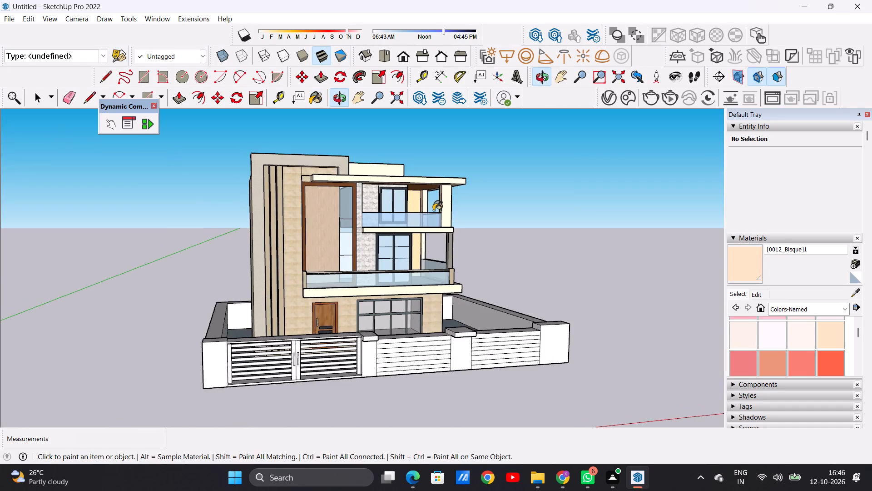
middle_drag(442, 210, 233, 281)
scroll(516, 161, up, 5)
middle_drag(487, 177, 472, 229)
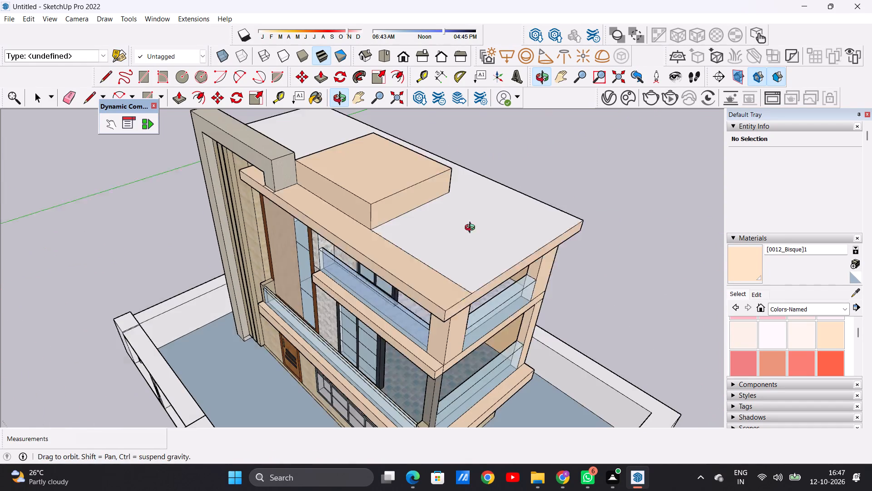
middle_drag(472, 229, 470, 241)
key(space)
scroll(462, 220, down, 9)
scroll(469, 230, up, 5)
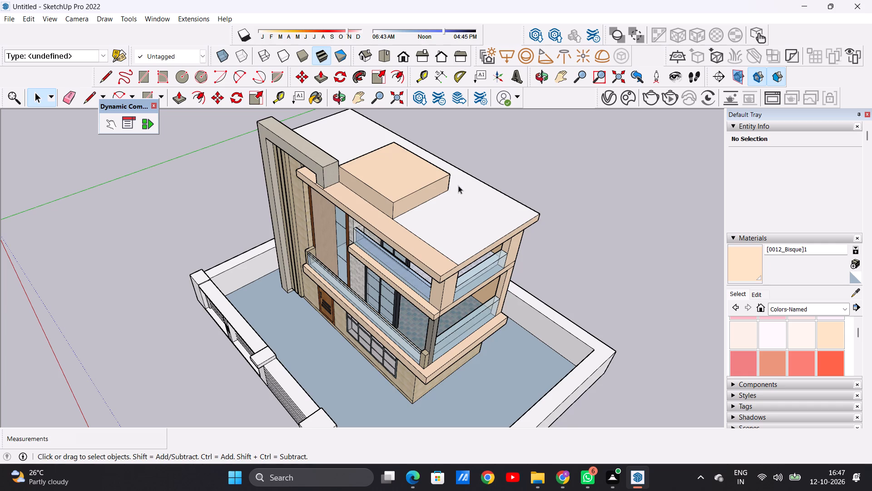
scroll(445, 229, up, 5)
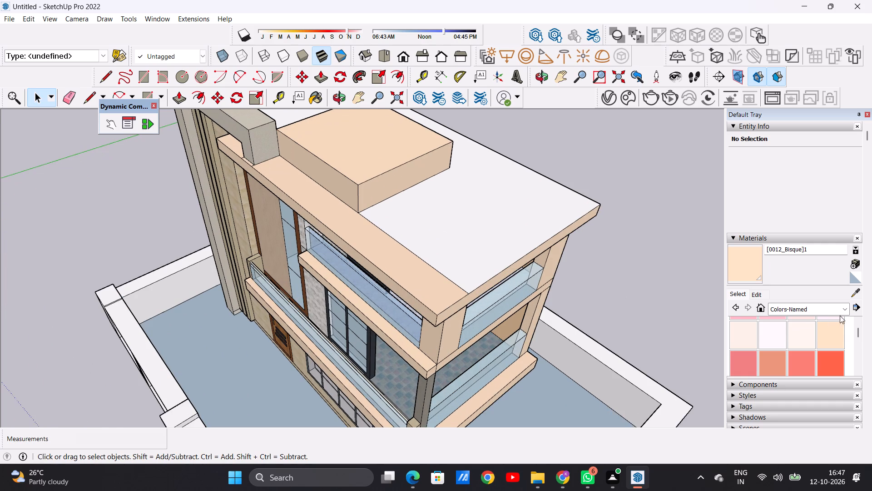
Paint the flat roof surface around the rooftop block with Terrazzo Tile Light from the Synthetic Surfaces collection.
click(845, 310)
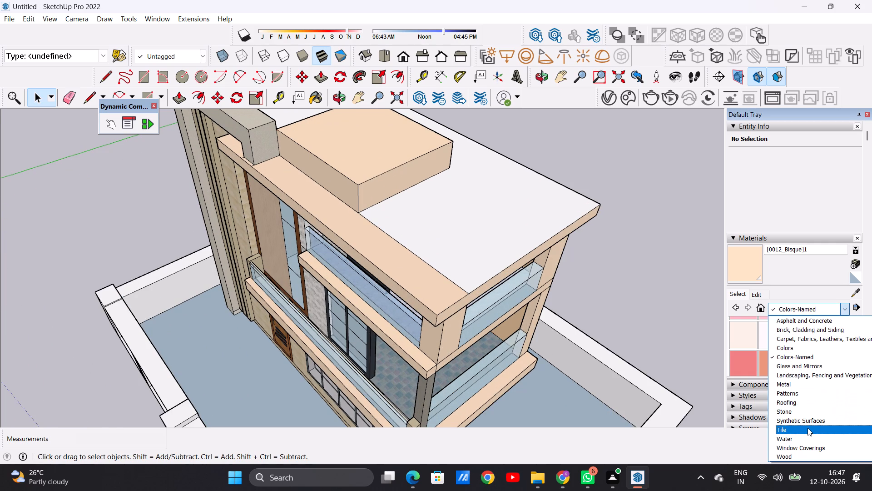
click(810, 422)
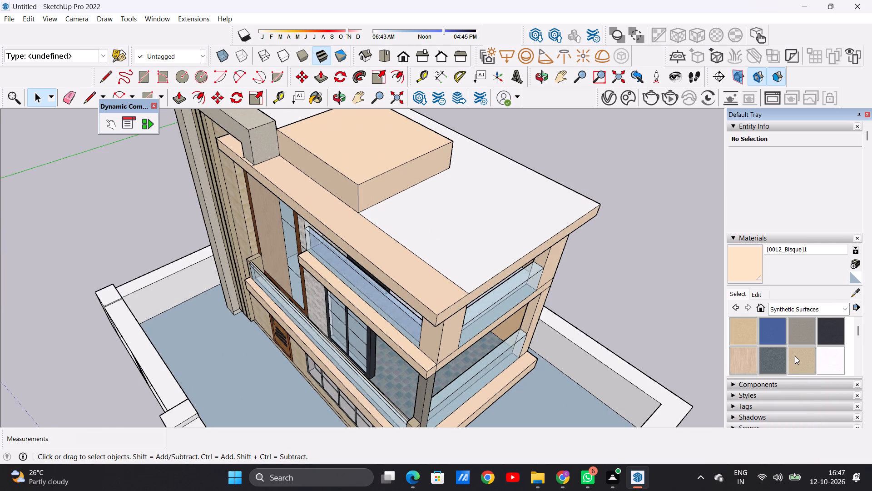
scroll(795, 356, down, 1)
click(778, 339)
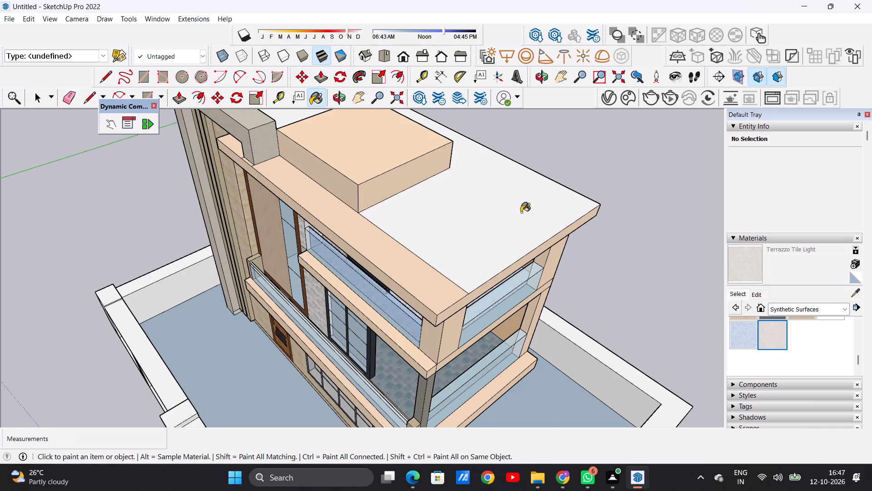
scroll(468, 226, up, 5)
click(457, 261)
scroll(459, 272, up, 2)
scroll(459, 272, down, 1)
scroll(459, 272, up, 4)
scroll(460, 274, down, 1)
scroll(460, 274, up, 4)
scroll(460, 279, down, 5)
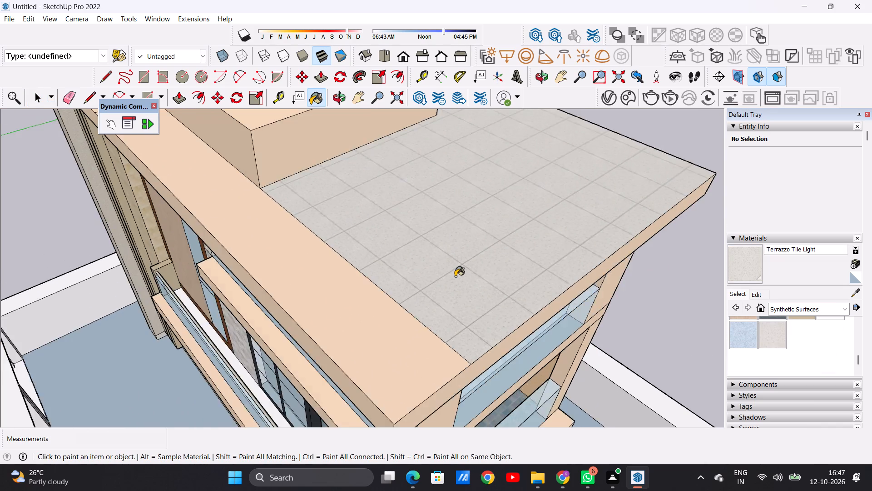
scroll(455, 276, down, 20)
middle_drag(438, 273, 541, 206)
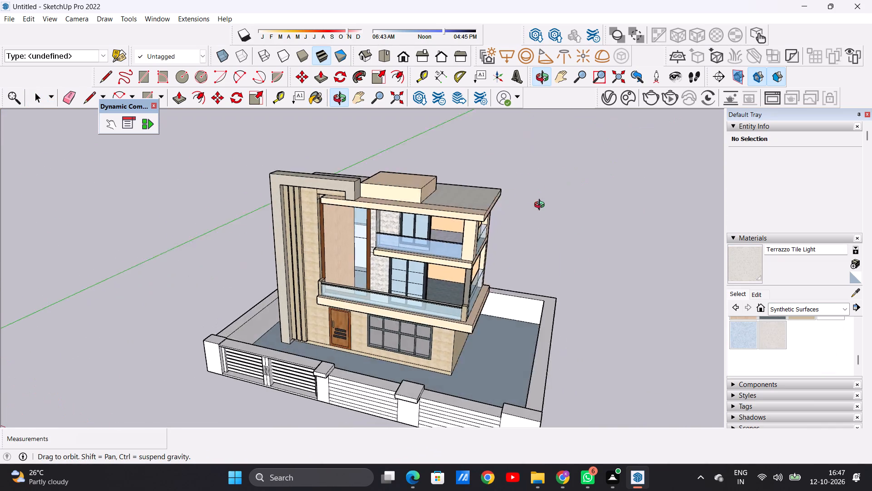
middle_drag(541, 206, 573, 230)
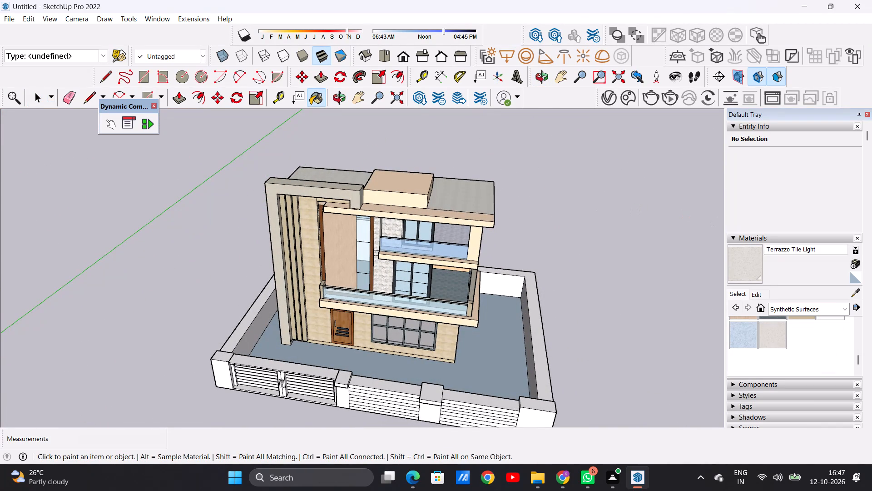
Paint the flat roof surface around the rooftop block with Formica Graystone from the Synthetic Surfaces collection.
scroll(787, 341, up, 1)
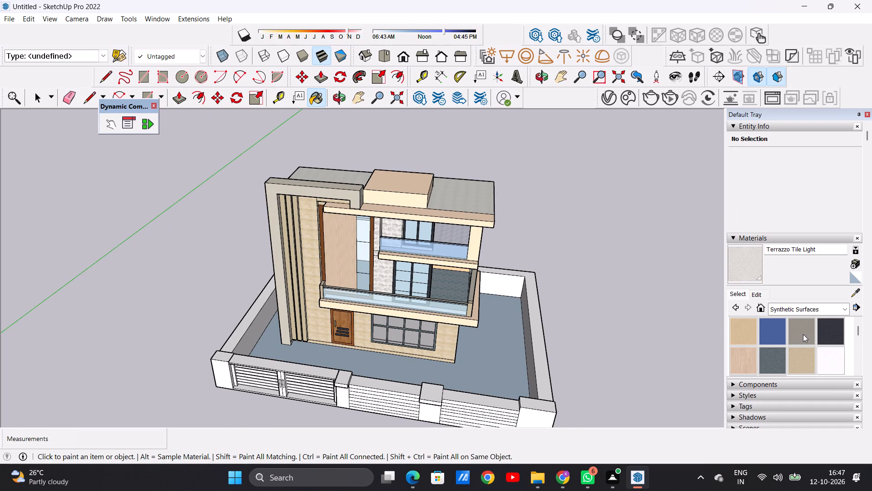
click(803, 334)
scroll(443, 177, up, 6)
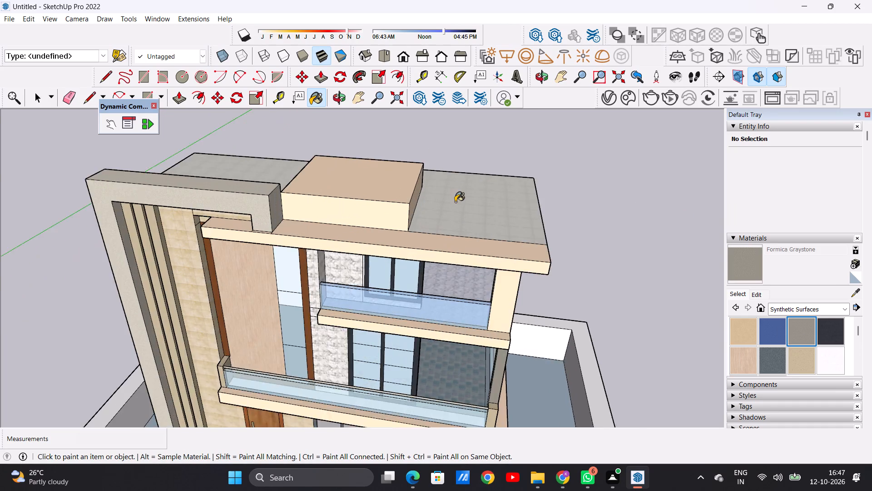
scroll(455, 202, up, 3)
click(439, 214)
scroll(436, 214, down, 6)
Examine the roof, front facade and corner balconies from several angles, including the whole villa with its compound wall.
middle_drag(433, 236, 300, 148)
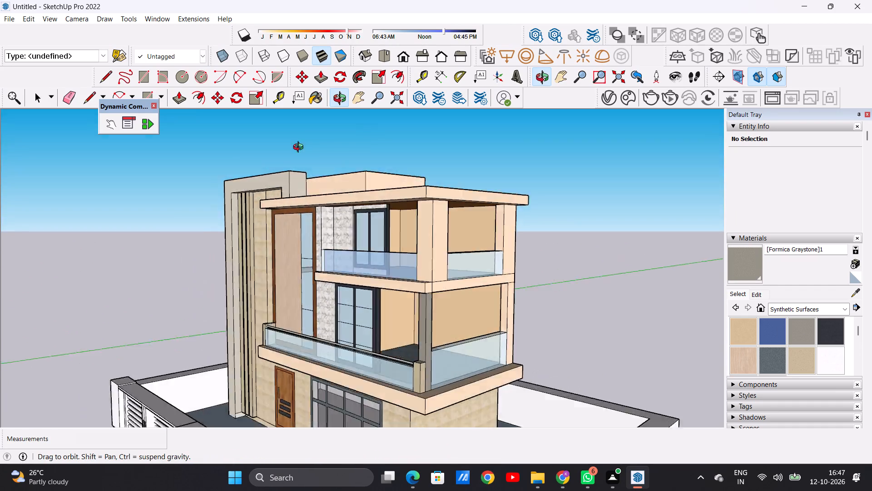
middle_drag(300, 148, 550, 197)
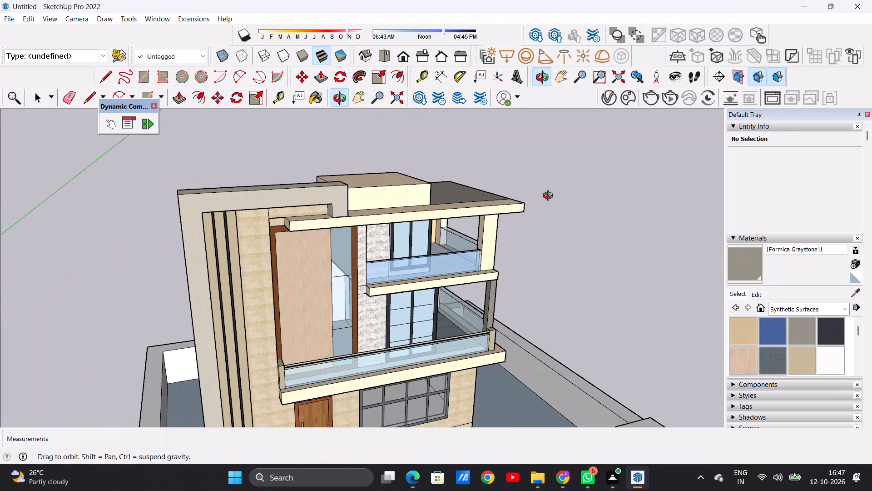
middle_drag(550, 197, 366, 147)
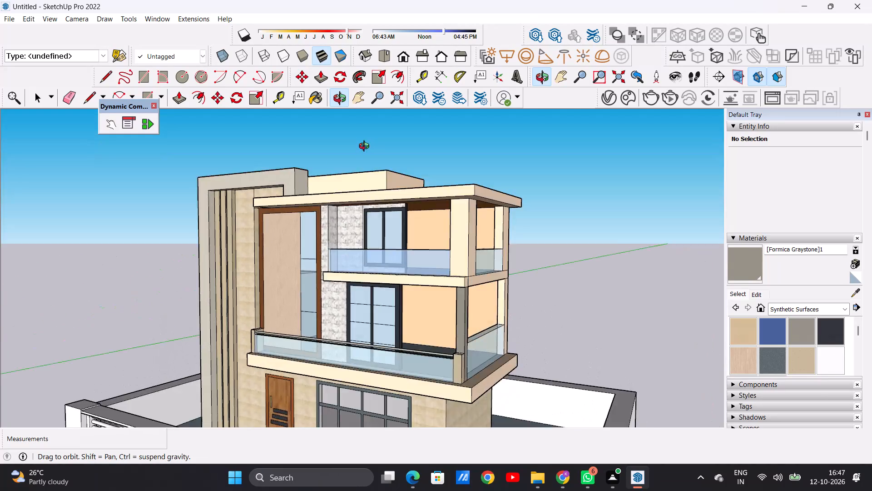
middle_drag(366, 147, 463, 186)
key(space)
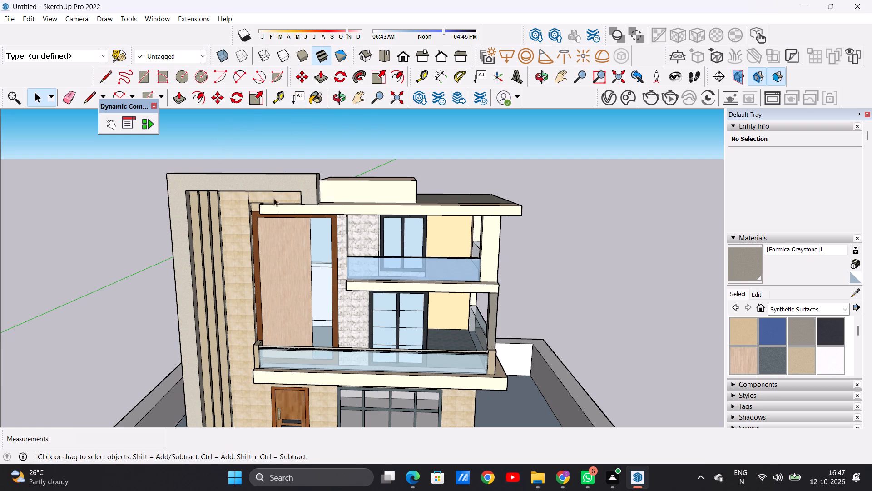
scroll(292, 215, down, 11)
scroll(307, 267, up, 5)
middle_drag(309, 292, 322, 233)
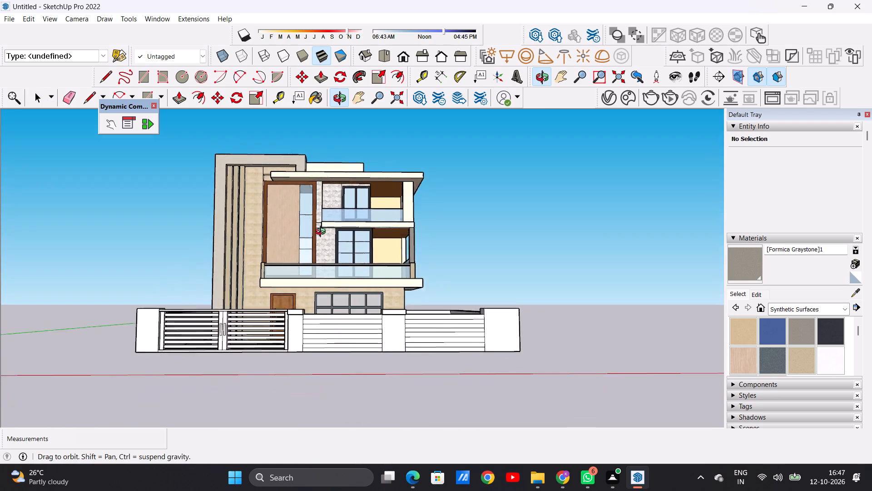
middle_drag(322, 233, 241, 292)
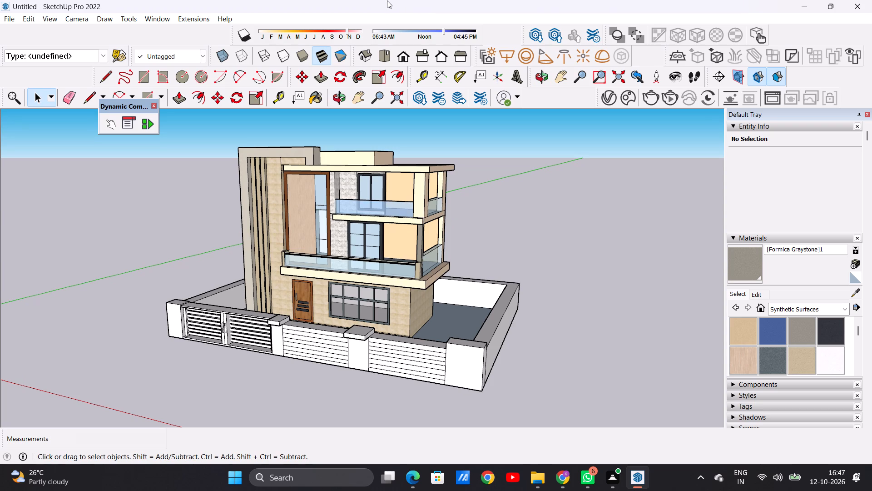
Examine the ground around the villa, the side balconies and the underside of the top roof overhang for finishes.
scroll(397, 331, up, 2)
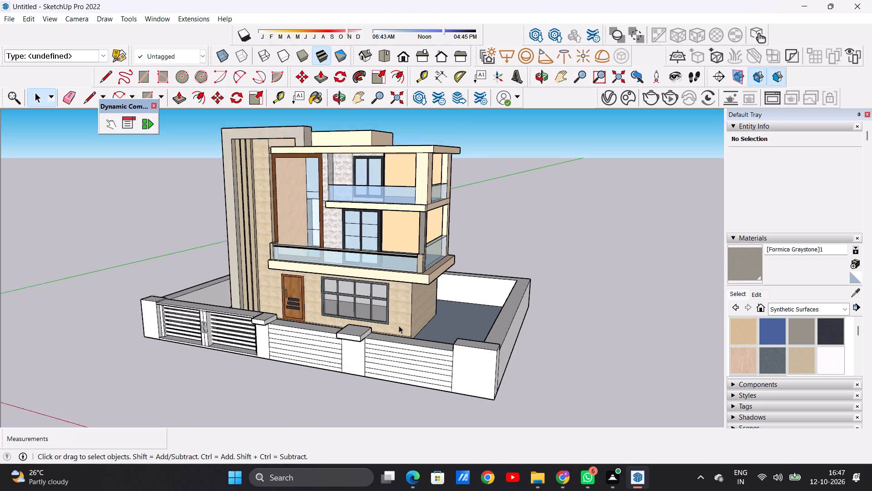
scroll(399, 326, up, 6)
middle_drag(508, 260, 369, 360)
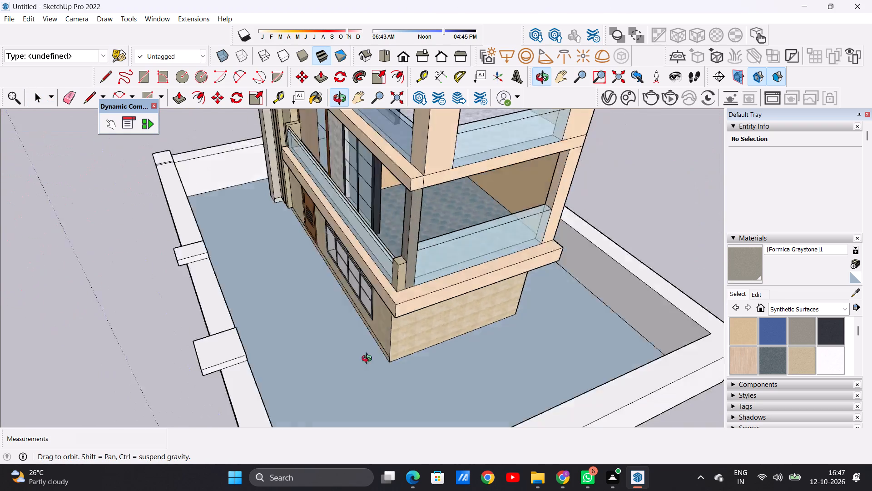
middle_drag(369, 360, 520, 331)
scroll(434, 351, down, 8)
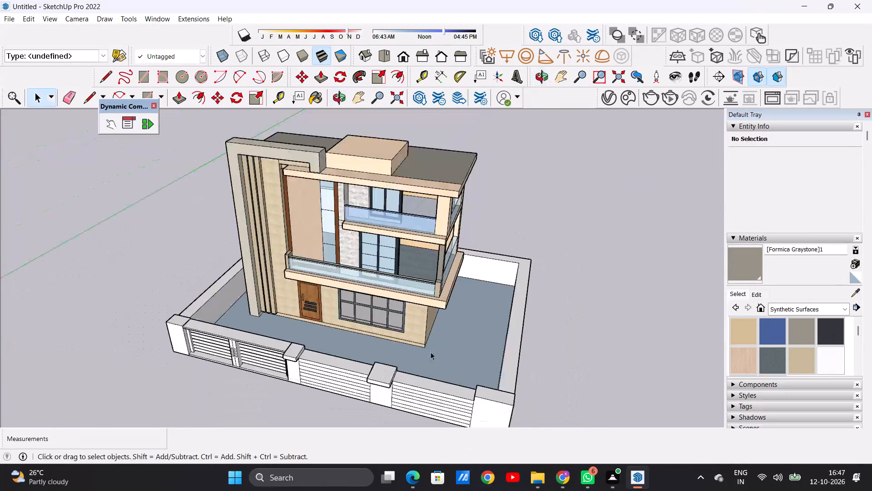
scroll(431, 352, down, 2)
middle_drag(432, 260, 482, 179)
scroll(434, 253, up, 6)
middle_drag(408, 236, 411, 213)
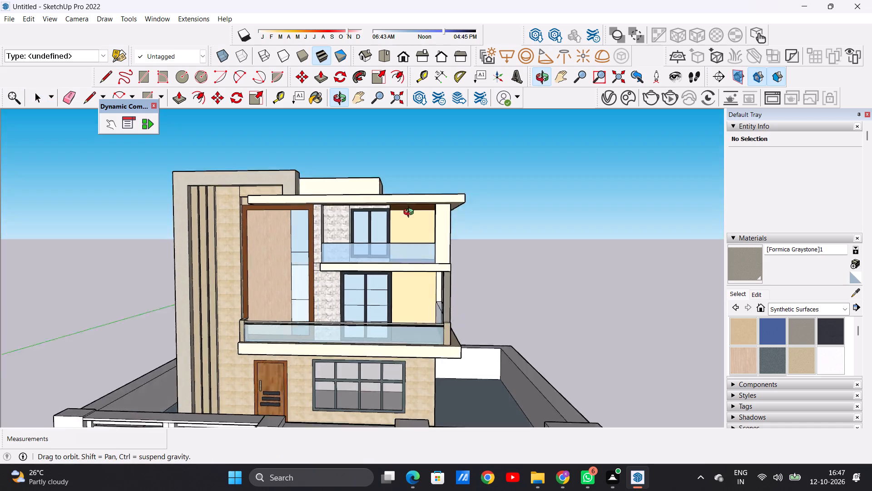
middle_drag(411, 213, 303, 130)
scroll(409, 178, up, 2)
scroll(411, 179, down, 1)
scroll(411, 179, up, 9)
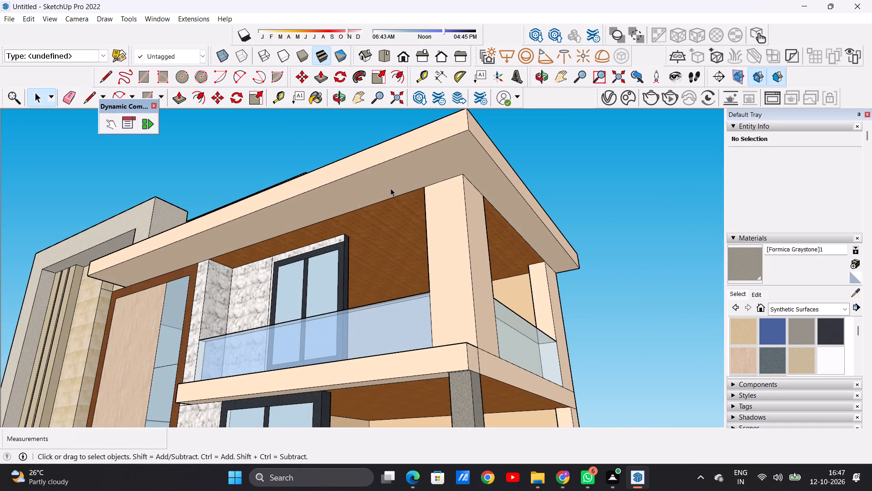
Examine the finishes on the villa's front, roof, rear and side walls and compound from all around.
scroll(390, 194, down, 13)
middle_drag(368, 227, 418, 326)
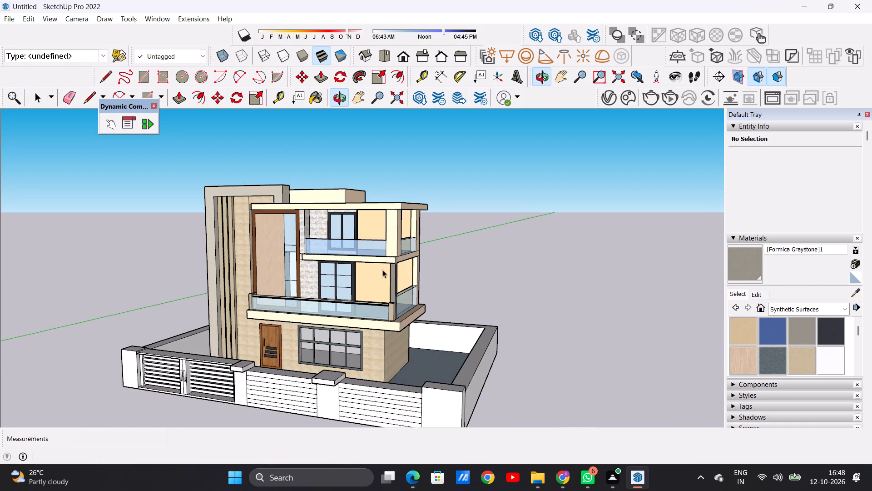
scroll(372, 257, down, 3)
middle_drag(327, 249, 402, 299)
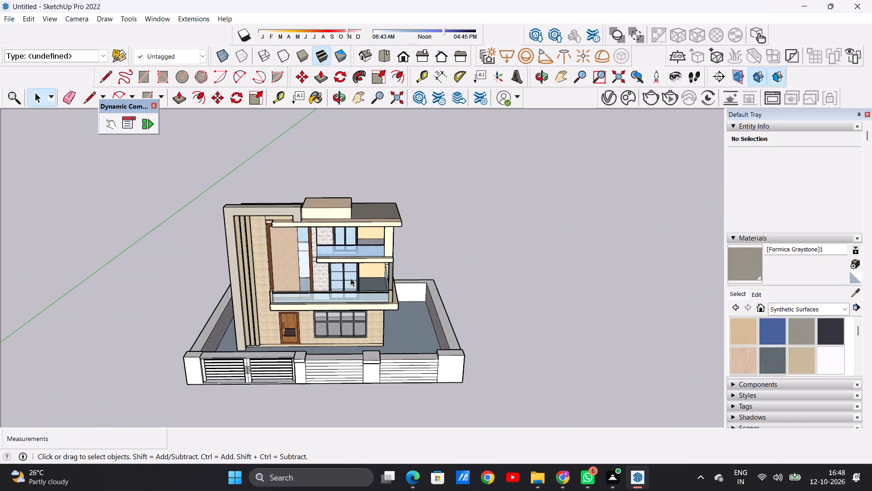
scroll(338, 248, up, 2)
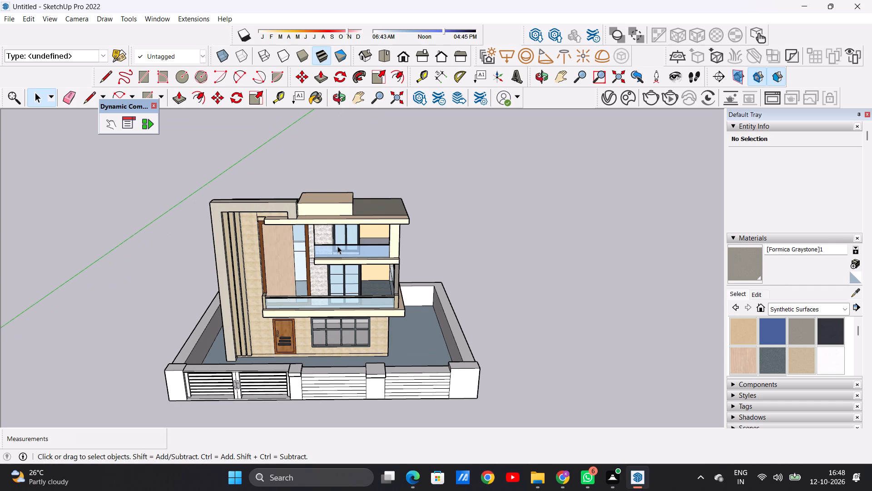
scroll(259, 272, down, 9)
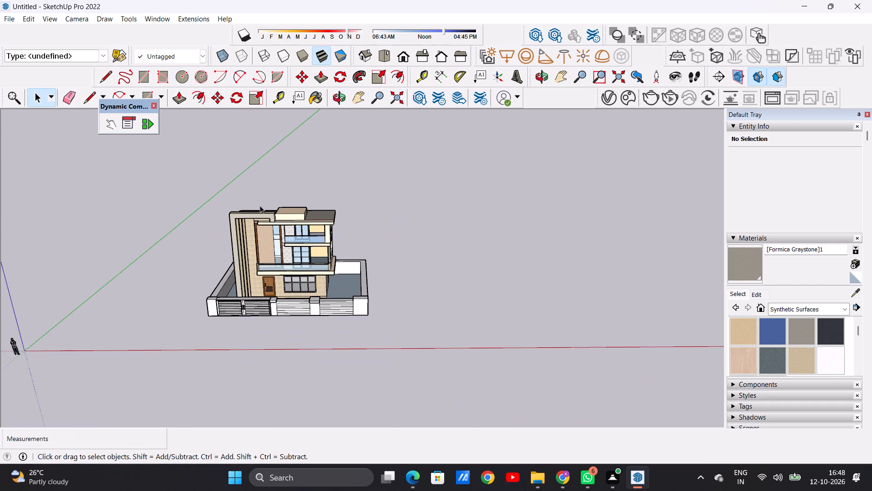
scroll(268, 257, up, 7)
middle_drag(324, 318, 322, 259)
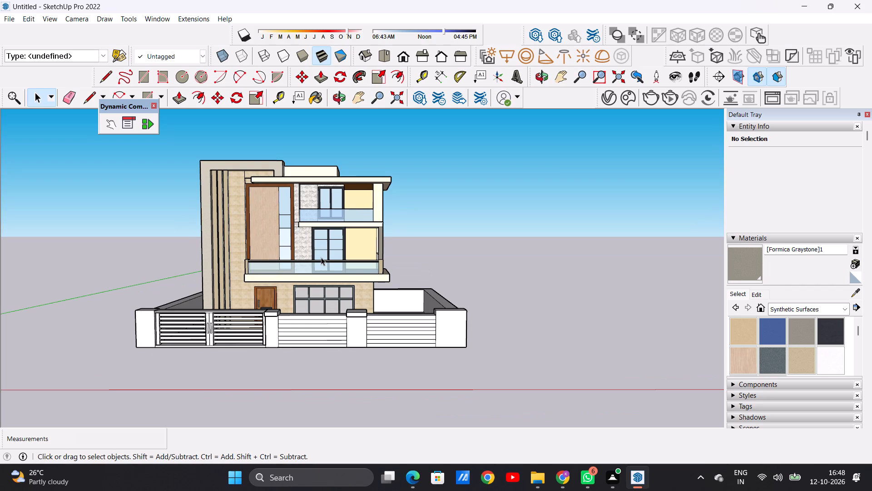
scroll(281, 306, down, 3)
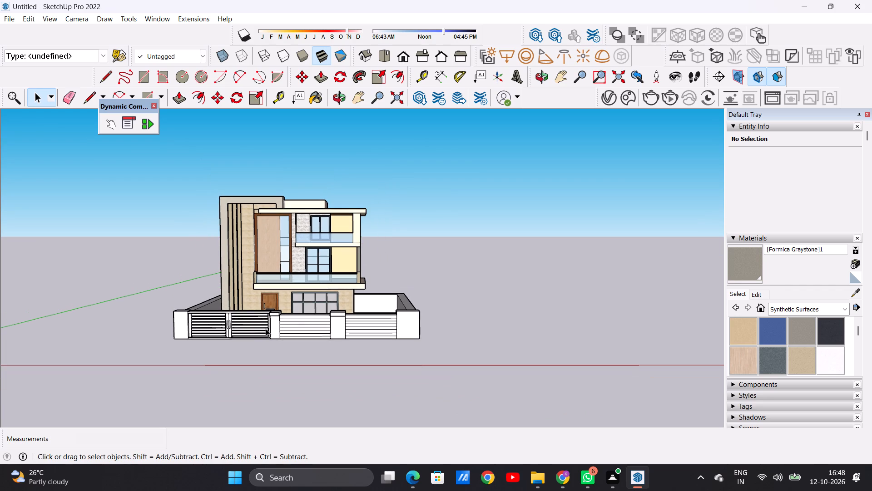
scroll(288, 296, up, 6)
middle_drag(369, 262, 243, 305)
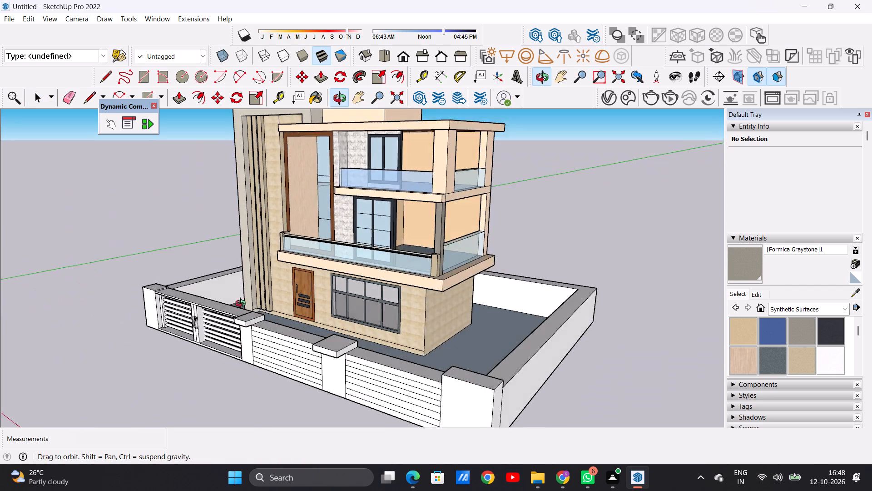
middle_drag(243, 305, 260, 344)
middle_drag(298, 316, 380, 382)
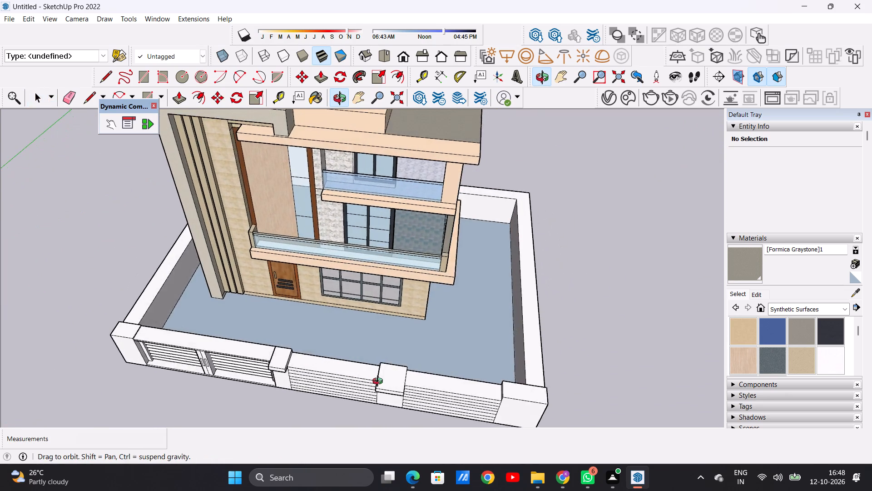
middle_drag(380, 382, 381, 382)
scroll(319, 280, down, 4)
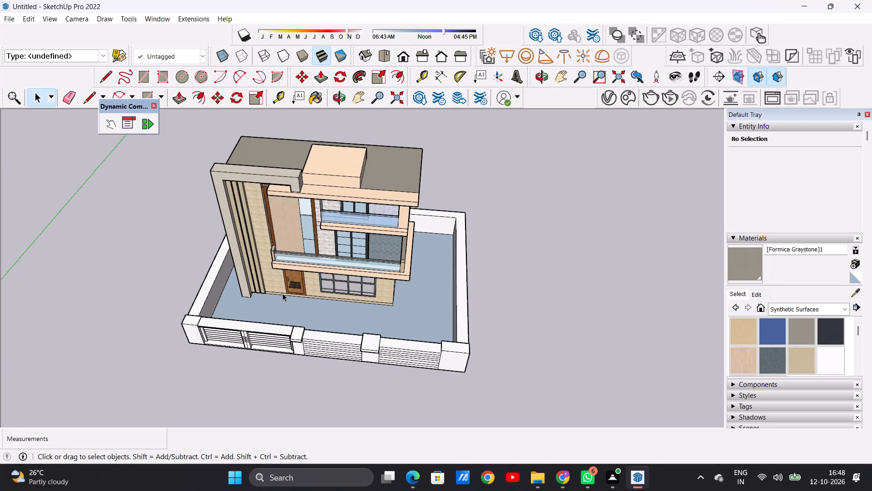
scroll(315, 225, down, 4)
middle_drag(272, 260, 571, 176)
middle_drag(258, 280, 406, 283)
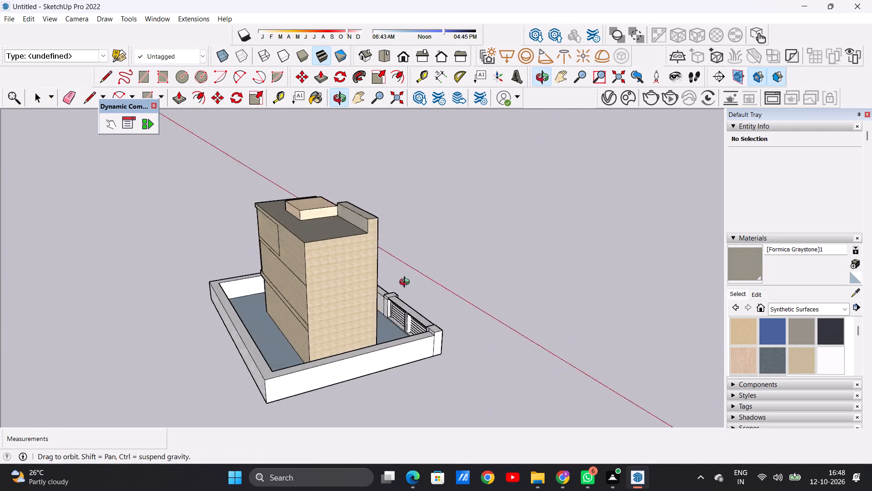
middle_drag(406, 283, 443, 260)
scroll(387, 212, up, 9)
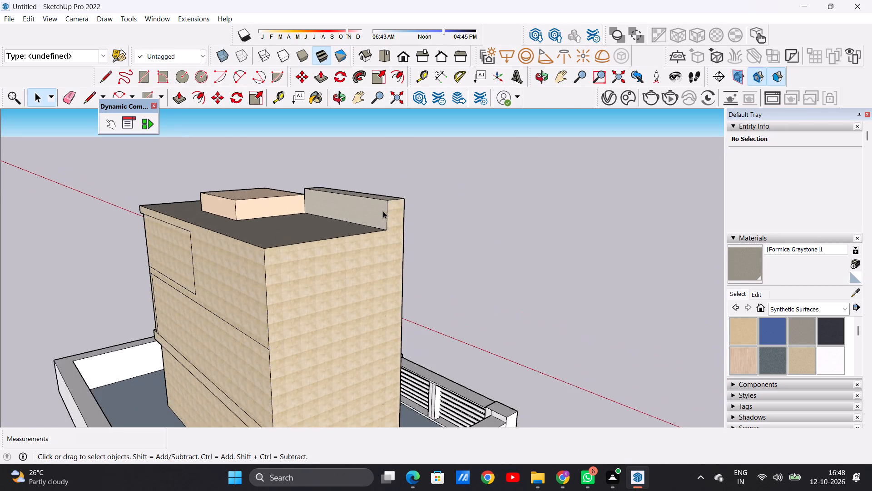
scroll(383, 211, up, 9)
scroll(287, 241, down, 9)
middle_drag(391, 232, 269, 246)
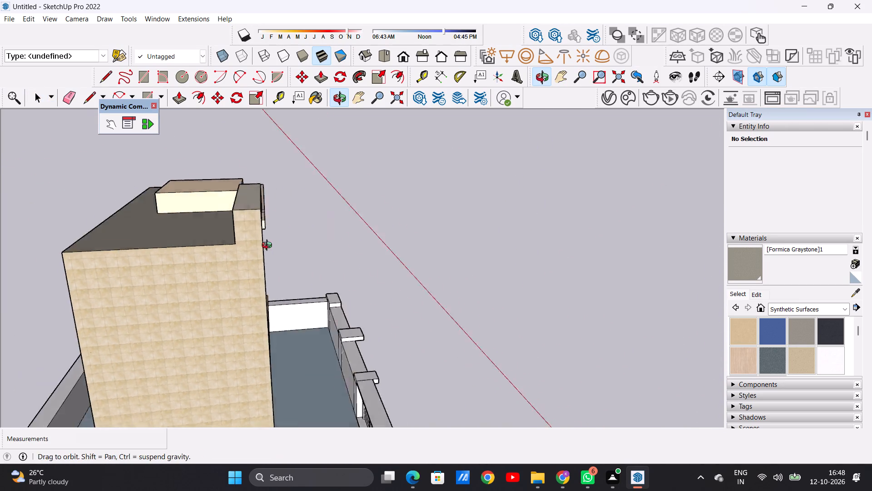
middle_drag(269, 246, 106, 251)
middle_drag(335, 284, 122, 250)
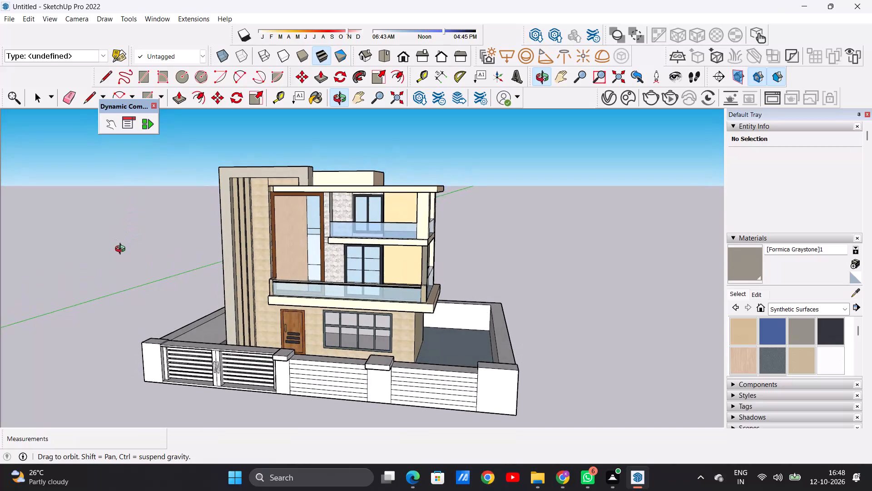
middle_drag(122, 250, 141, 240)
Examine the villa and its courtyard from above and from street level at the front.
scroll(337, 283, down, 5)
middle_drag(347, 277, 337, 376)
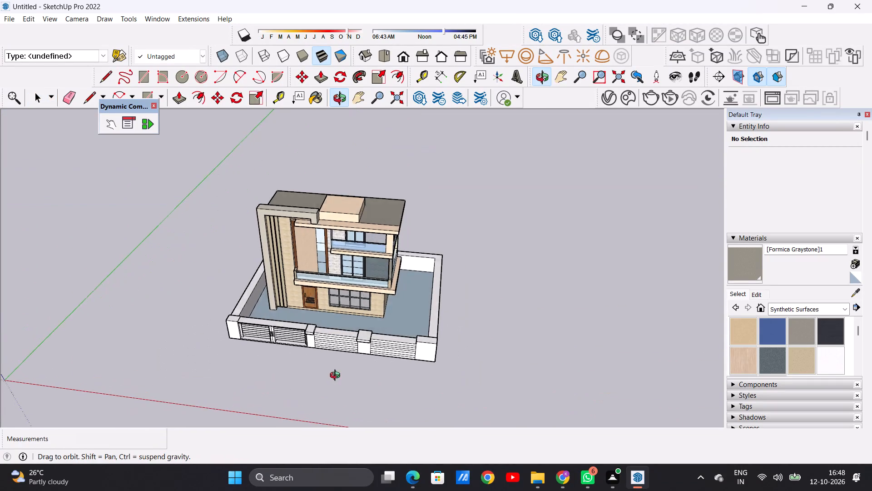
middle_drag(337, 376, 337, 381)
scroll(406, 323, up, 6)
middle_drag(348, 303, 357, 350)
scroll(392, 306, down, 5)
scroll(403, 317, up, 3)
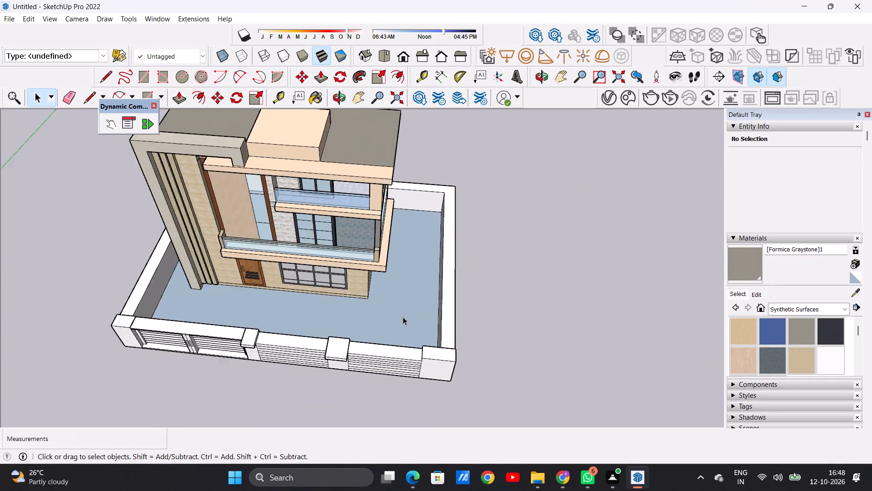
scroll(403, 317, up, 2)
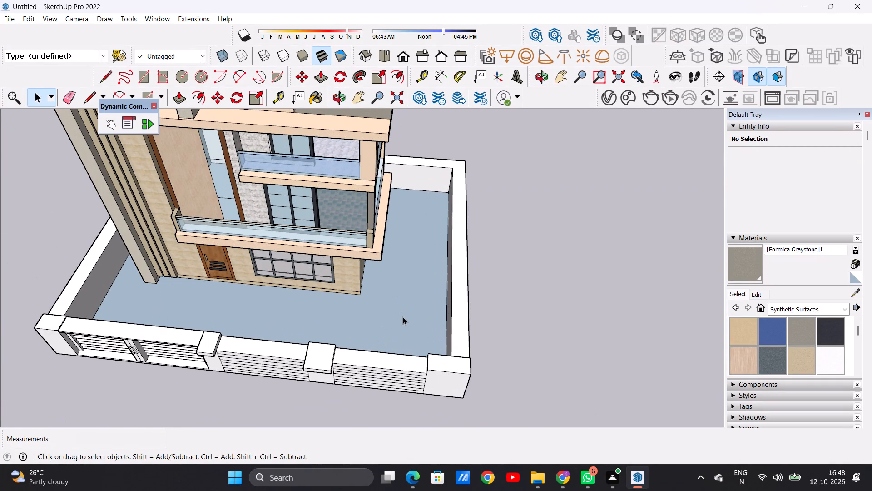
scroll(401, 310, down, 6)
middle_drag(331, 353, 333, 245)
scroll(342, 328, up, 5)
middle_drag(343, 340, 349, 308)
scroll(345, 329, up, 1)
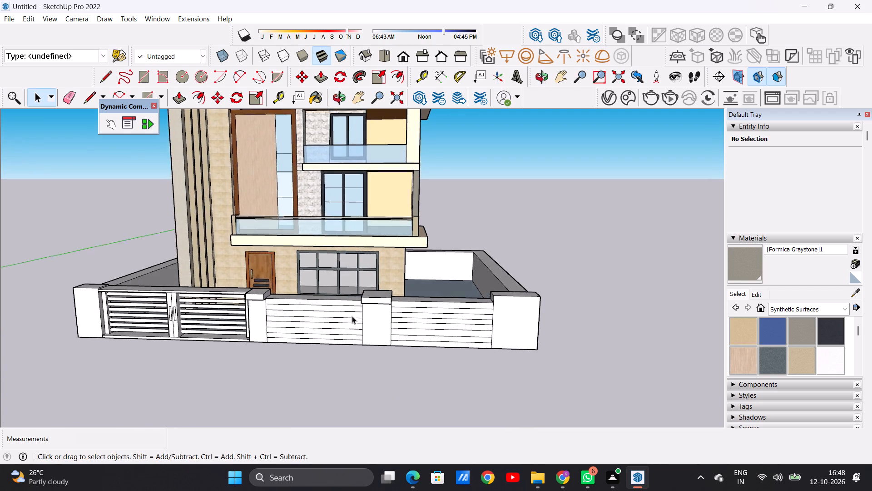
Examine the gate, pillars and grooved panels of the front compound wall for missing finishes.
scroll(354, 320, up, 6)
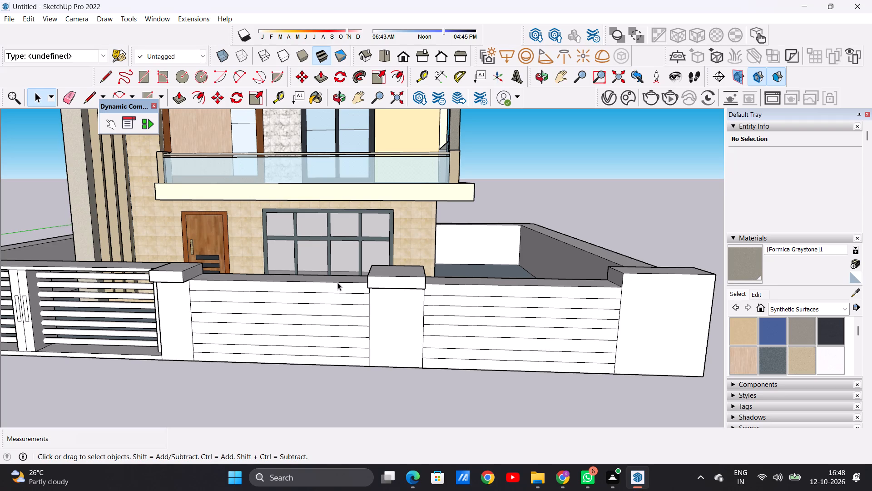
scroll(313, 308, down, 3)
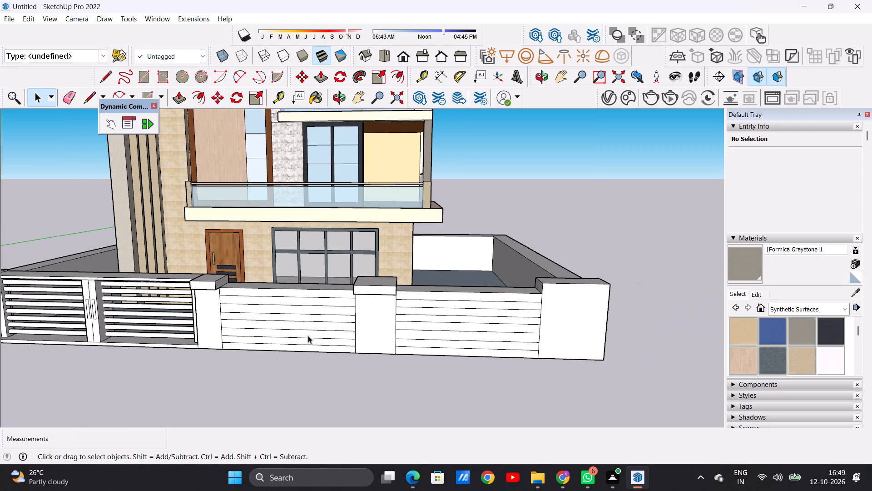
middle_drag(310, 340, 327, 311)
scroll(326, 293, up, 2)
scroll(326, 293, down, 1)
scroll(326, 293, up, 5)
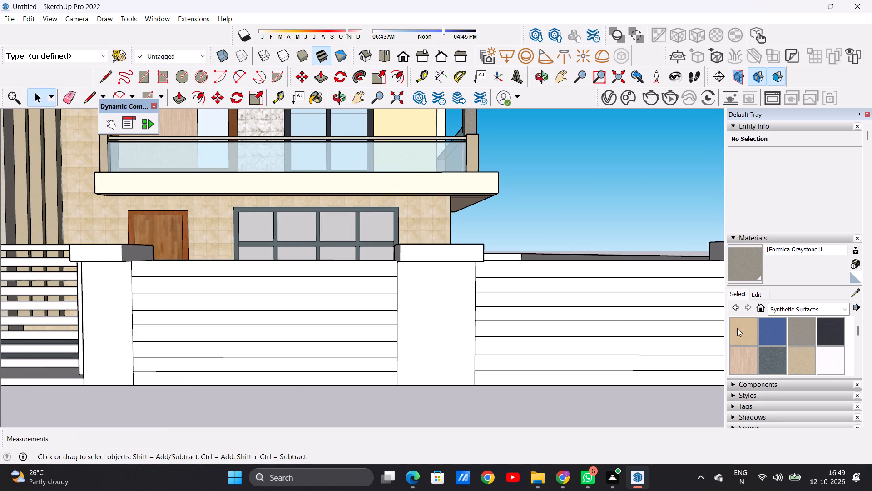
scroll(291, 355, down, 14)
scroll(292, 333, up, 1)
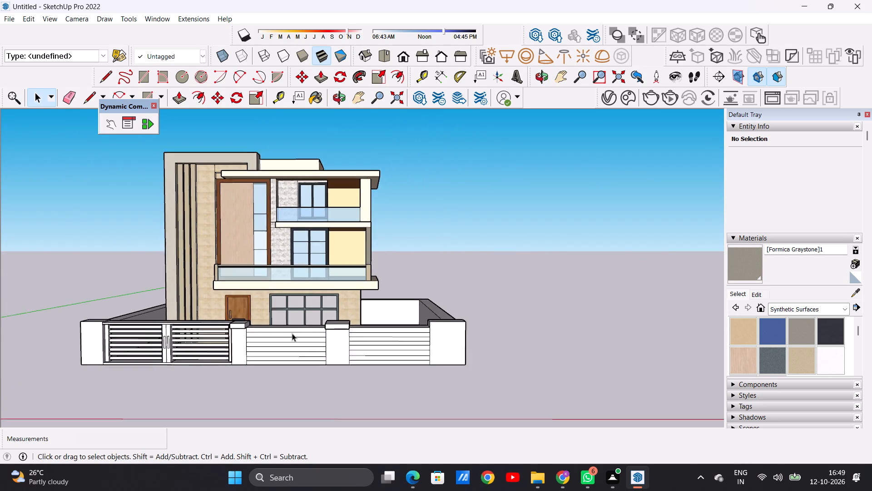
scroll(292, 333, up, 4)
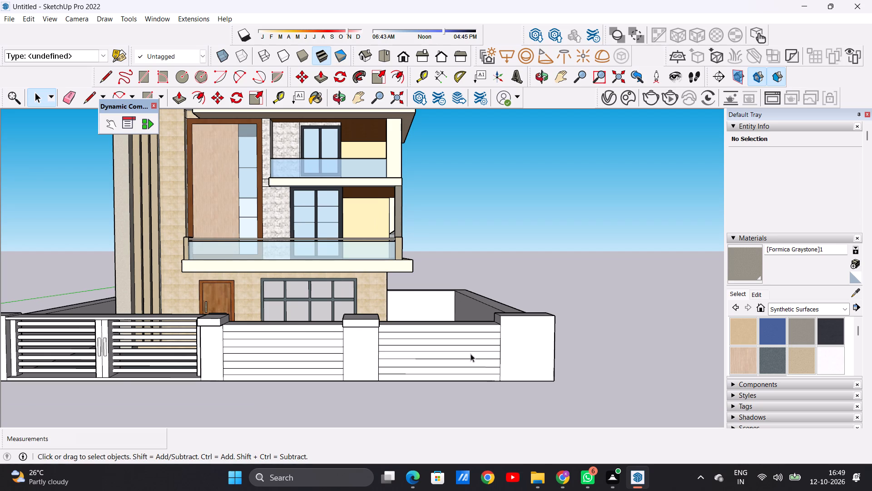
scroll(284, 362, down, 4)
scroll(322, 351, down, 5)
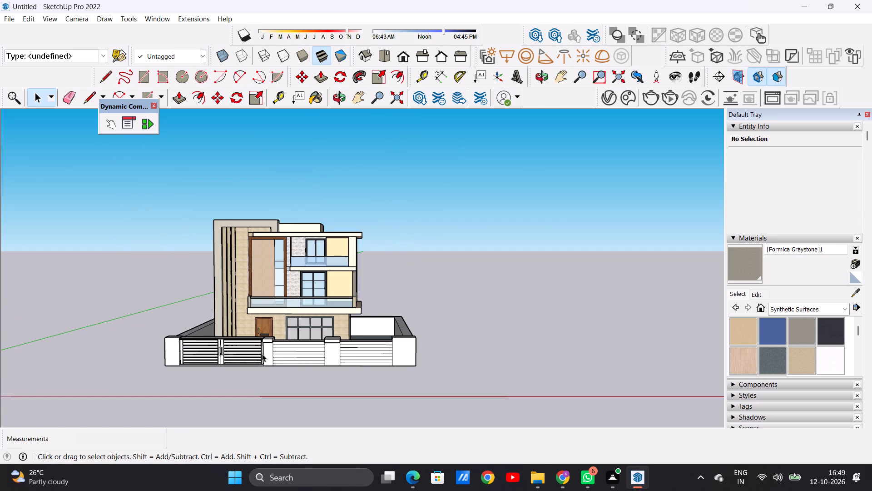
scroll(242, 344, up, 8)
scroll(356, 360, up, 6)
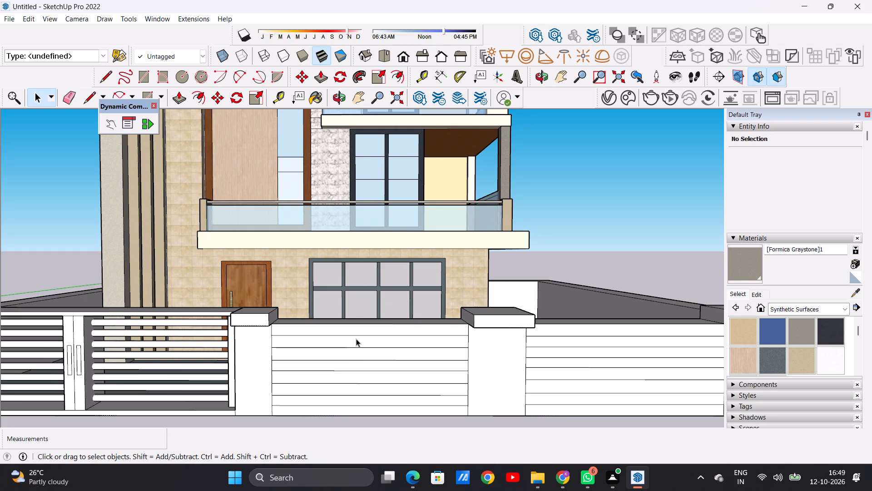
scroll(355, 340, down, 6)
scroll(422, 350, up, 5)
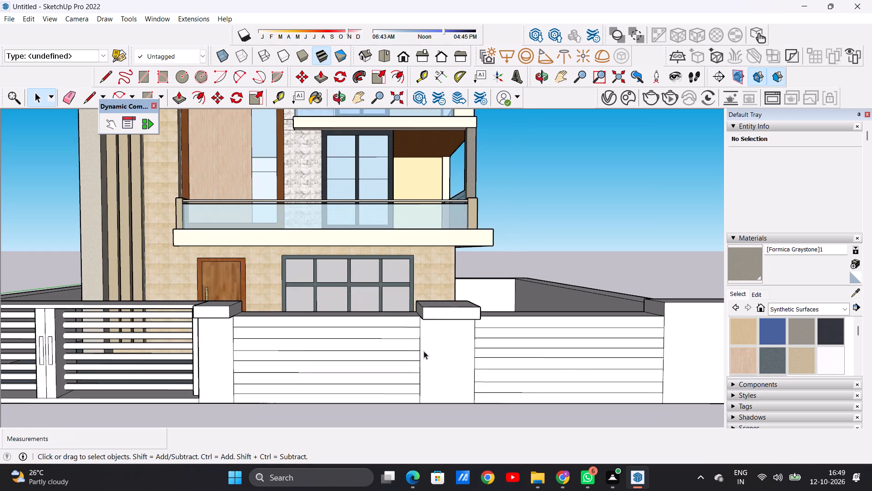
scroll(766, 356, down, 1)
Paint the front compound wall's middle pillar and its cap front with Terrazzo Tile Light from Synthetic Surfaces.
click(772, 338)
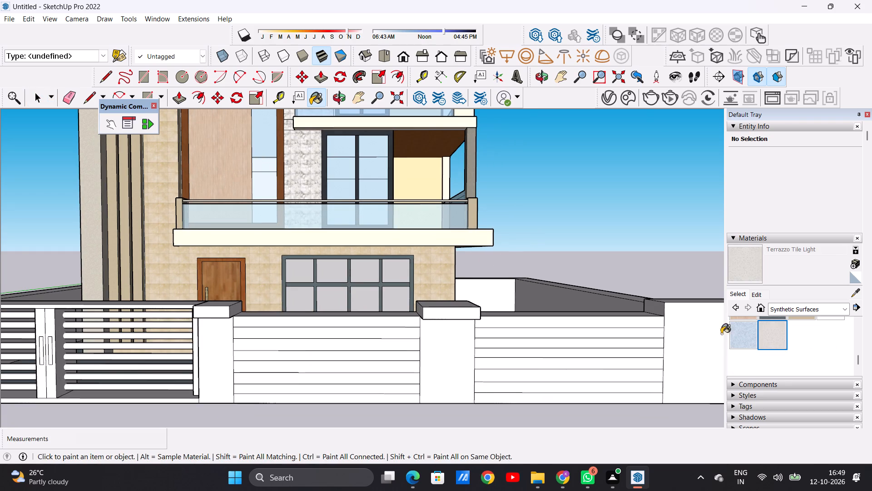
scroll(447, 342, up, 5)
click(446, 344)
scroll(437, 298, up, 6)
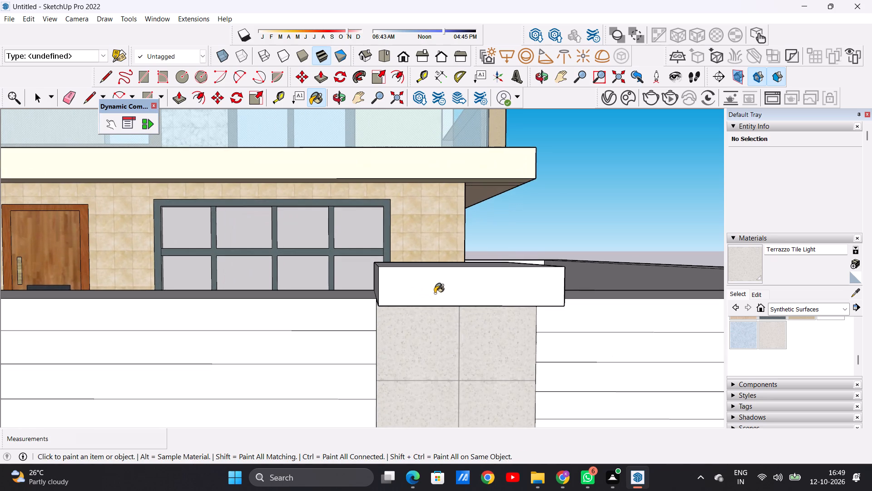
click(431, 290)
Paint the middle pillar's front and its cap's front, top and gate-side faces with Formica Graystone.
scroll(431, 290, down, 6)
middle_drag(410, 296, 552, 391)
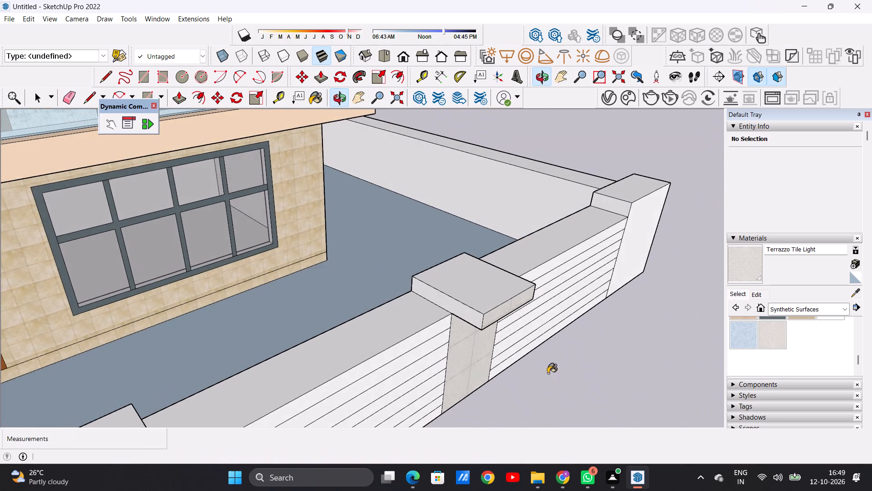
scroll(473, 291, up, 6)
scroll(439, 304, down, 13)
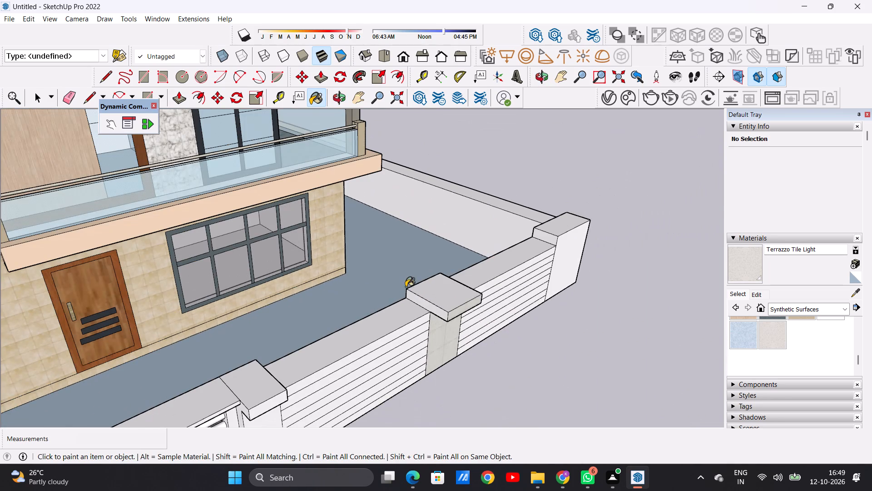
scroll(461, 330, up, 5)
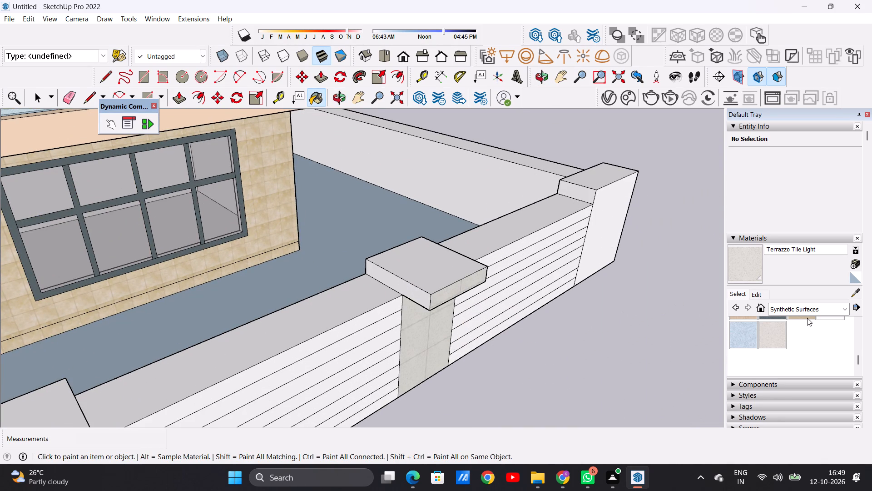
scroll(820, 356, up, 2)
click(802, 325)
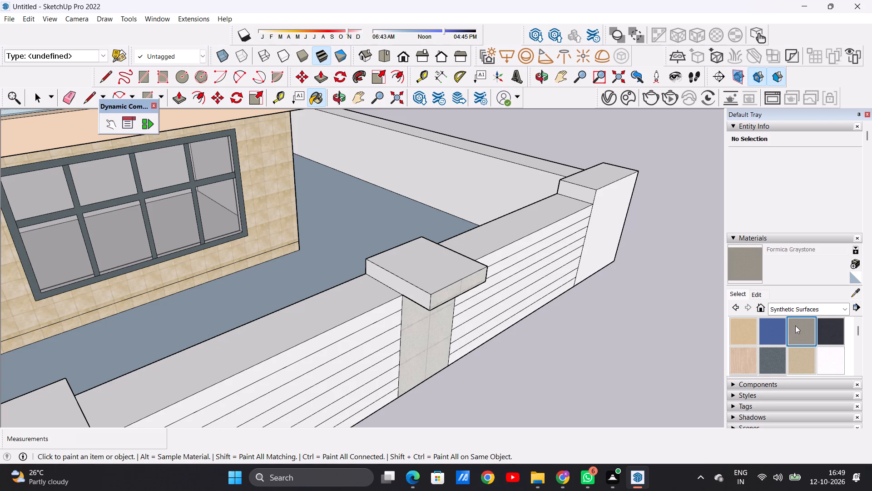
click(437, 346)
click(433, 302)
click(431, 286)
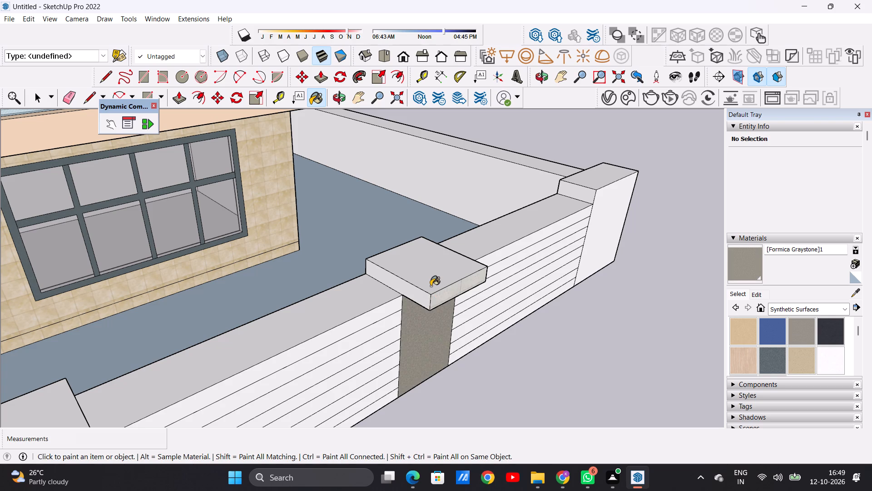
click(418, 298)
Paint the remaining outer side and courtyard-facing side of the middle pillar's cap with Formica Graystone.
scroll(378, 282, down, 7)
middle_drag(456, 284, 247, 179)
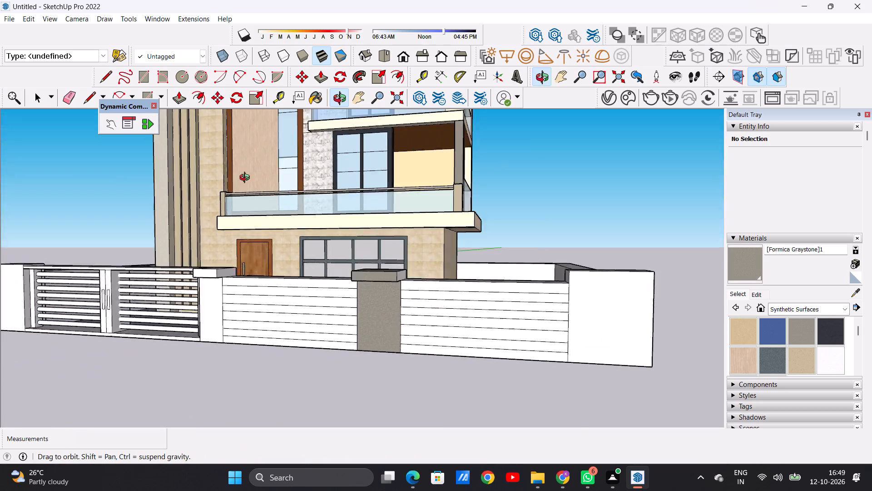
middle_drag(247, 179, 159, 180)
scroll(365, 262, up, 11)
click(353, 273)
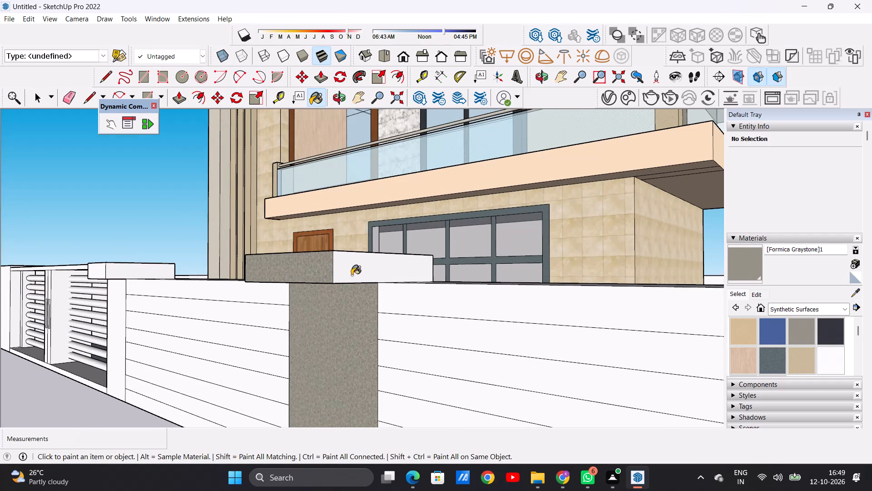
scroll(345, 291, down, 12)
middle_drag(405, 273, 184, 313)
scroll(246, 301, up, 17)
click(172, 286)
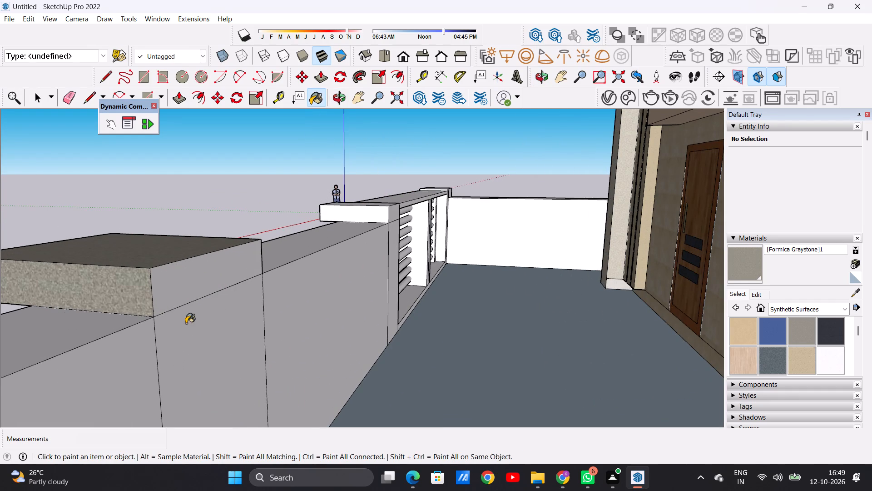
Paint the courtyard-facing side of the front compound wall's middle pillar with Formica Graystone.
click(188, 331)
Examine the painted middle pillar and the rest of the front compound wall from the street and courtyard sides.
scroll(201, 349, down, 15)
middle_drag(197, 341, 423, 330)
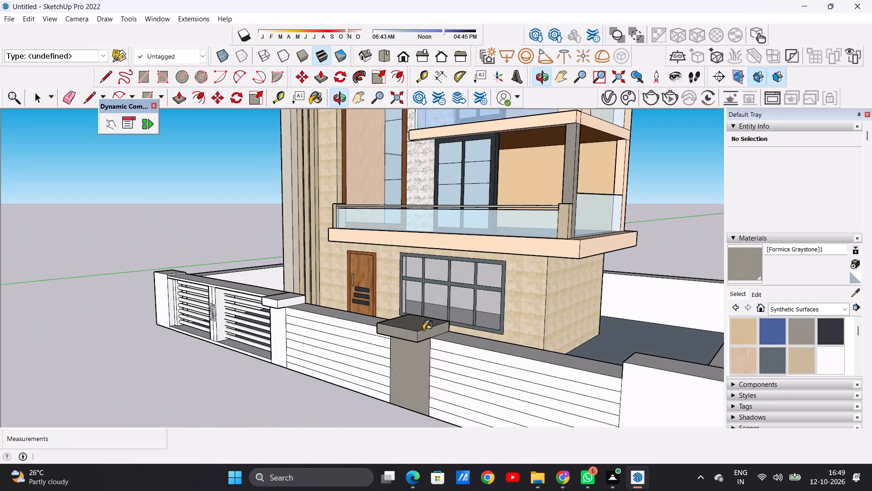
middle_drag(327, 364, 447, 338)
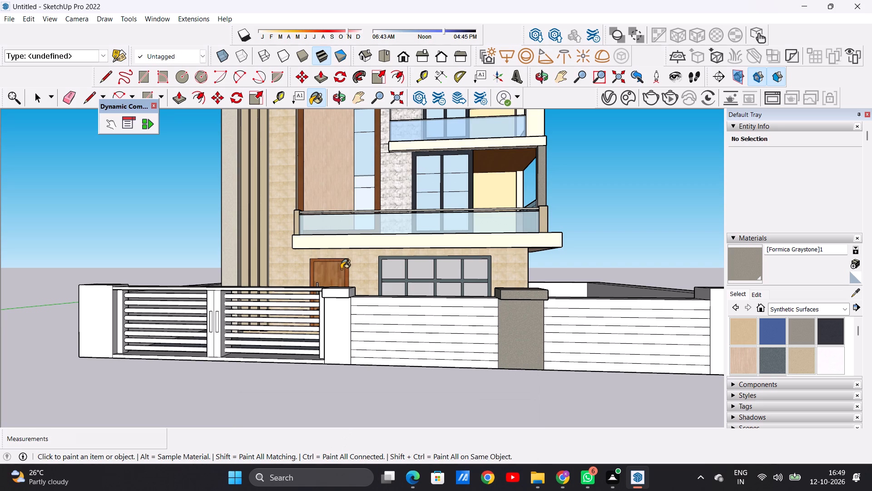
scroll(294, 276, down, 9)
scroll(336, 297, up, 7)
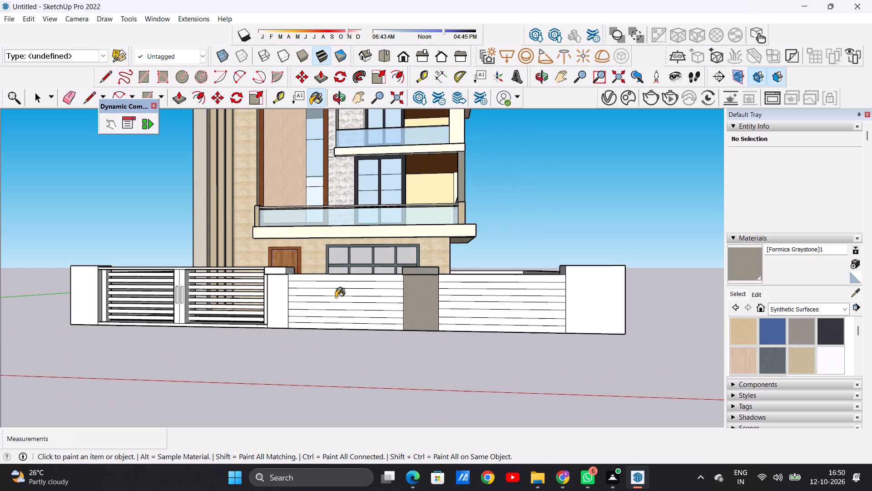
scroll(338, 301, down, 5)
scroll(344, 296, up, 4)
middle_drag(371, 298, 296, 310)
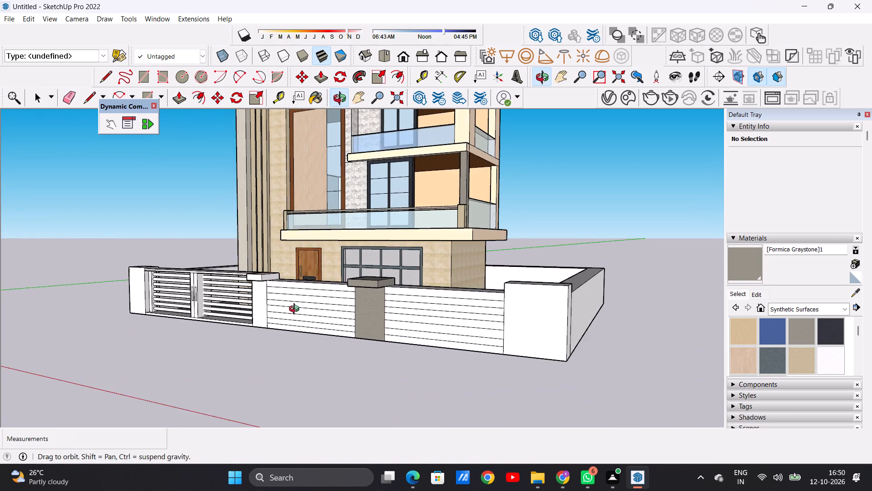
middle_drag(296, 310, 297, 312)
scroll(363, 305, up, 7)
middle_drag(379, 308, 565, 337)
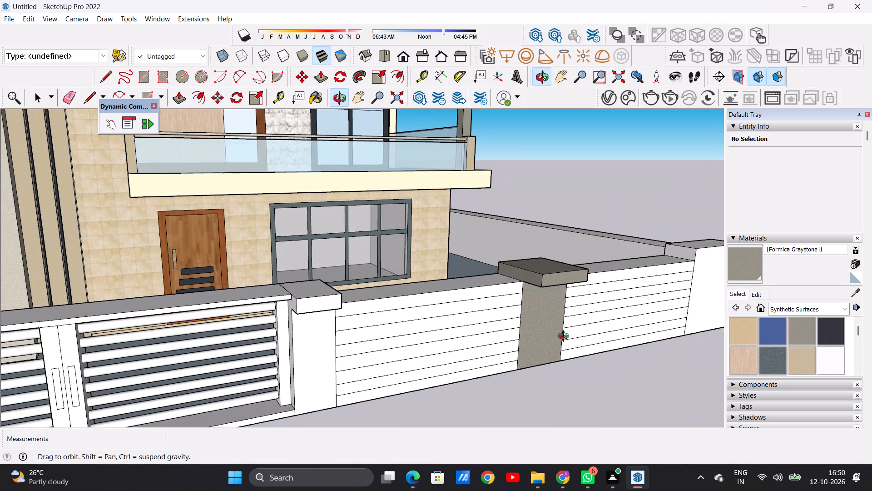
middle_drag(565, 337, 456, 309)
scroll(441, 300, down, 15)
scroll(368, 318, up, 13)
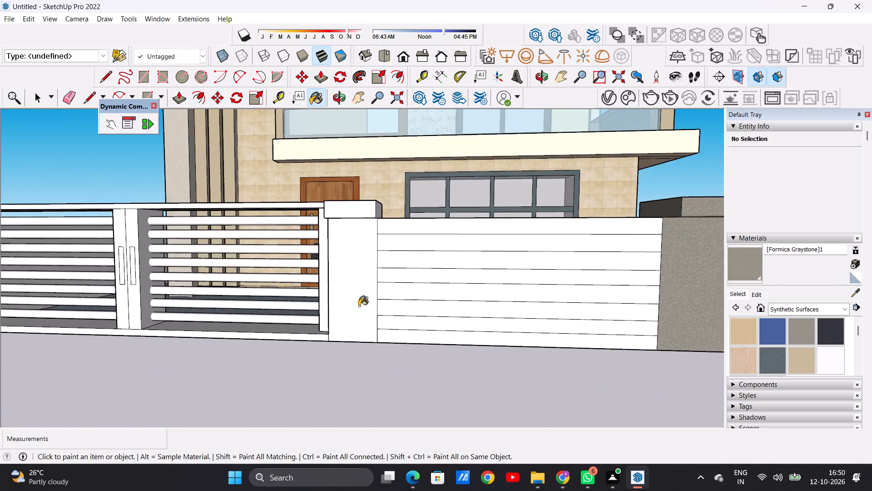
scroll(359, 306, down, 13)
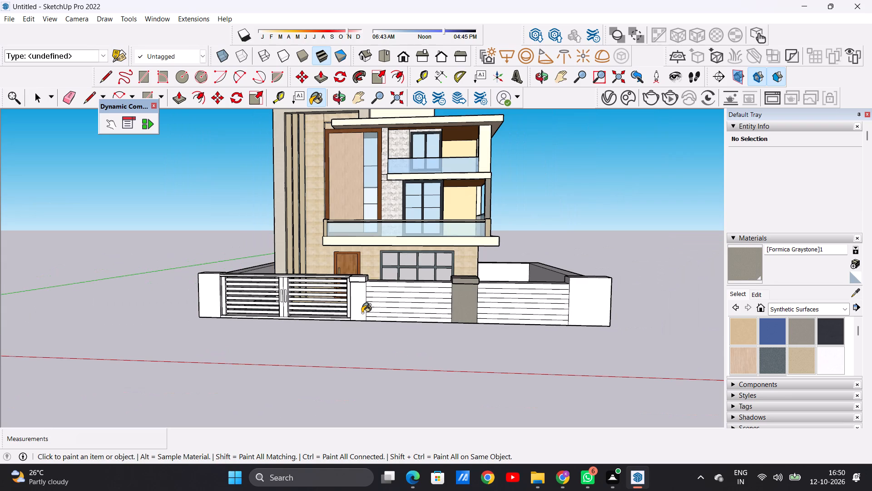
scroll(447, 295, up, 5)
middle_drag(492, 280, 281, 315)
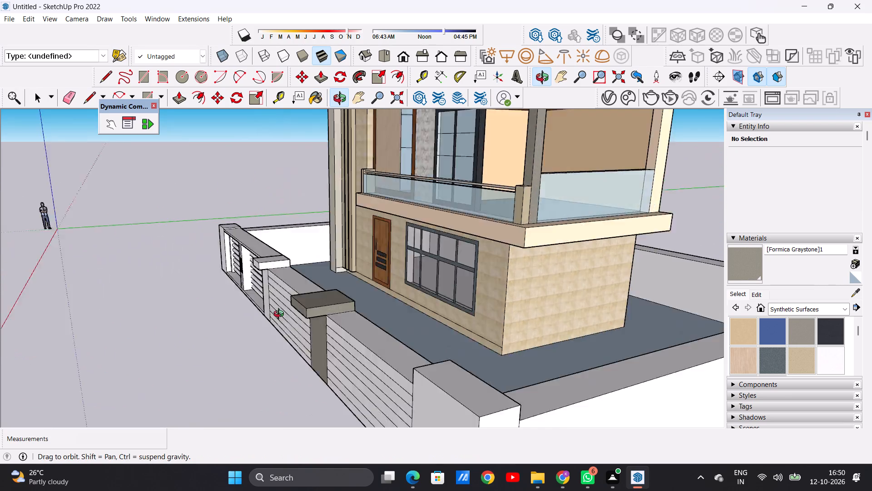
middle_drag(281, 315, 162, 319)
scroll(283, 285, up, 14)
scroll(224, 312, down, 8)
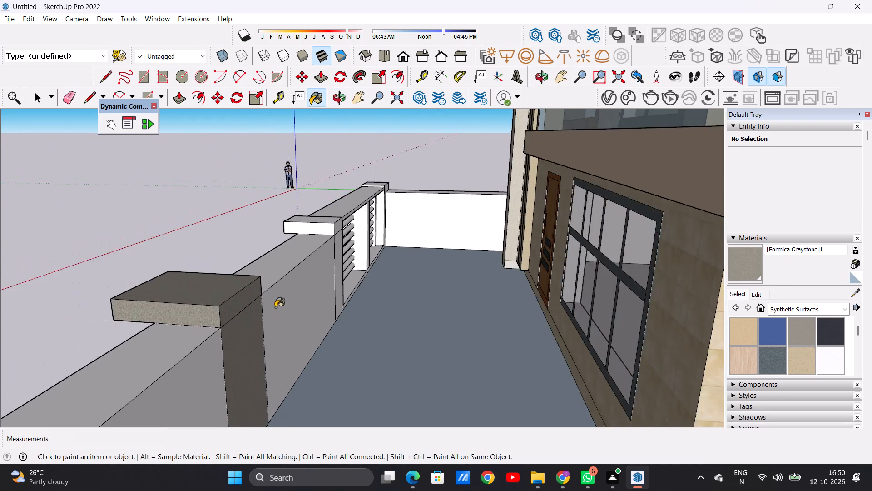
scroll(275, 307, down, 11)
middle_drag(210, 317, 565, 283)
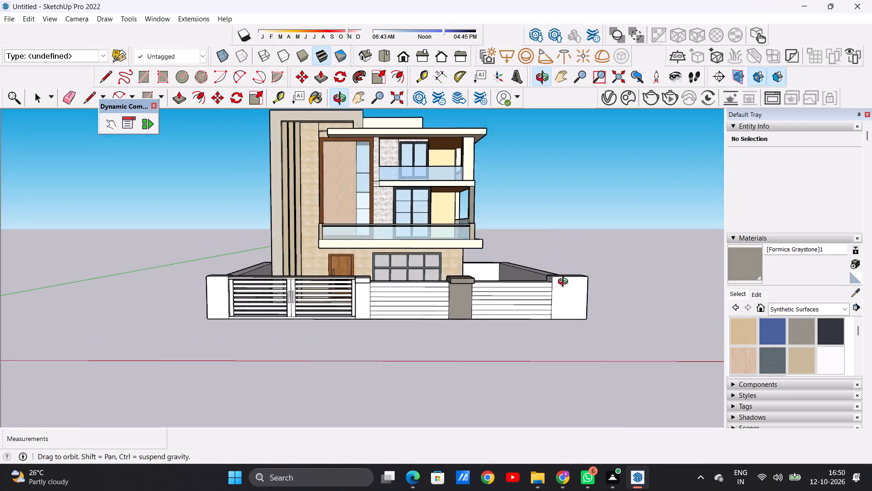
middle_drag(565, 283, 541, 371)
Examine the unpainted pillar and cap beside the gate, and the gate itself, for missing finishes.
scroll(337, 325, up, 5)
scroll(367, 301, up, 8)
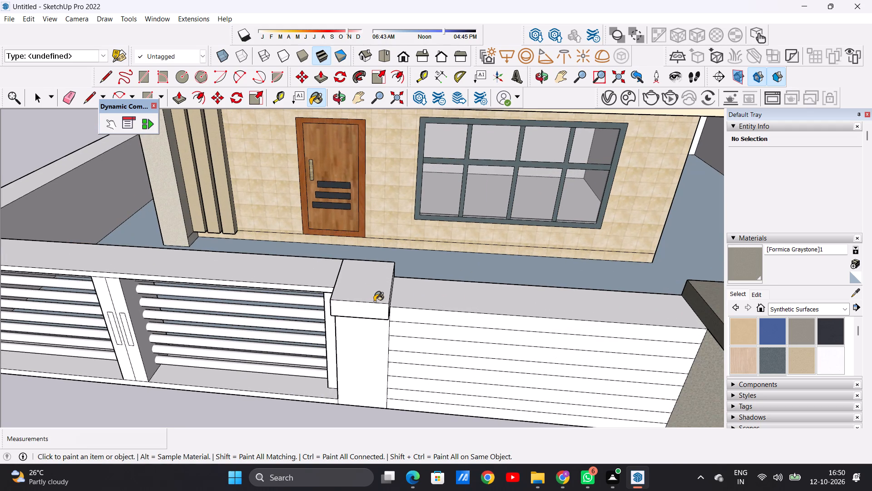
scroll(374, 301, down, 3)
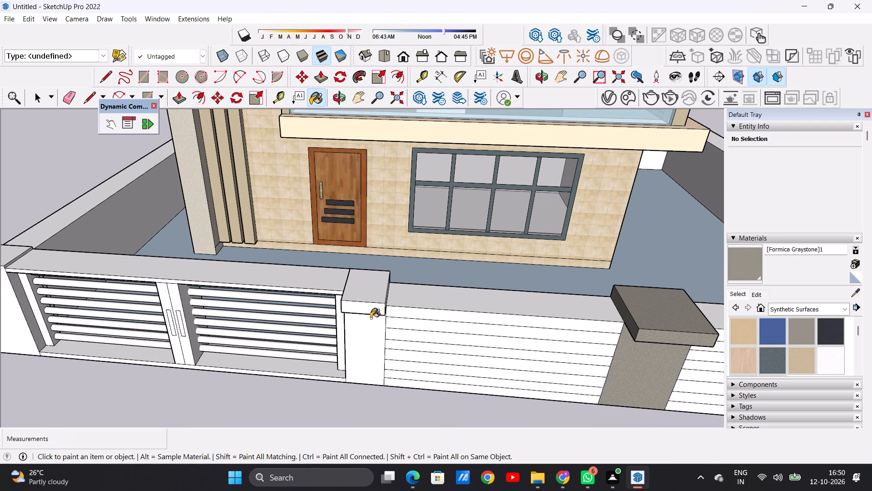
middle_drag(367, 332, 349, 271)
scroll(351, 270, up, 7)
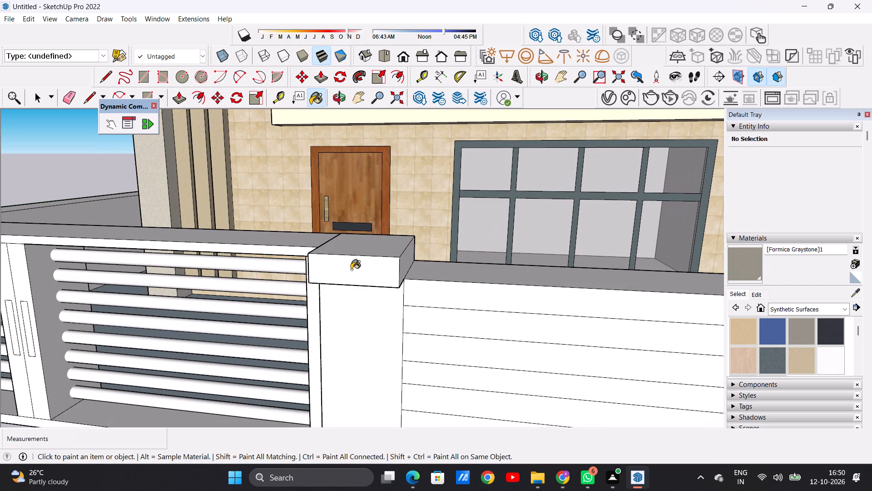
scroll(355, 272, down, 1)
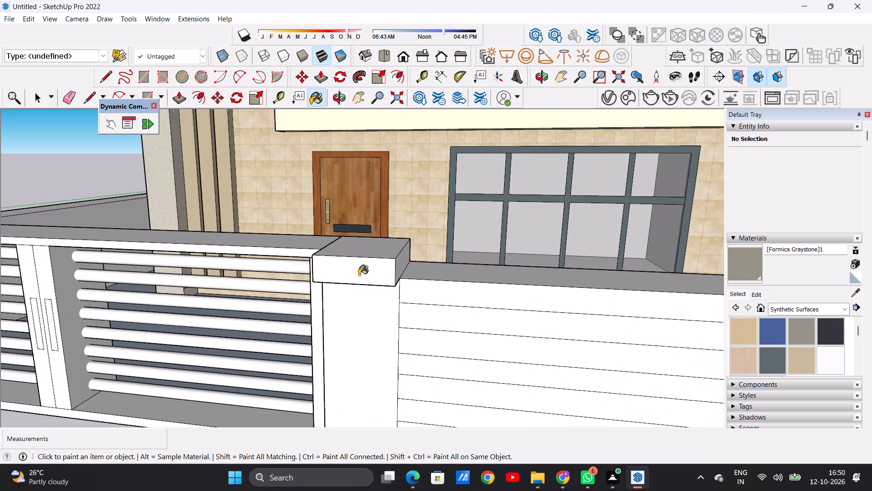
scroll(359, 275, down, 17)
middle_drag(357, 299, 363, 270)
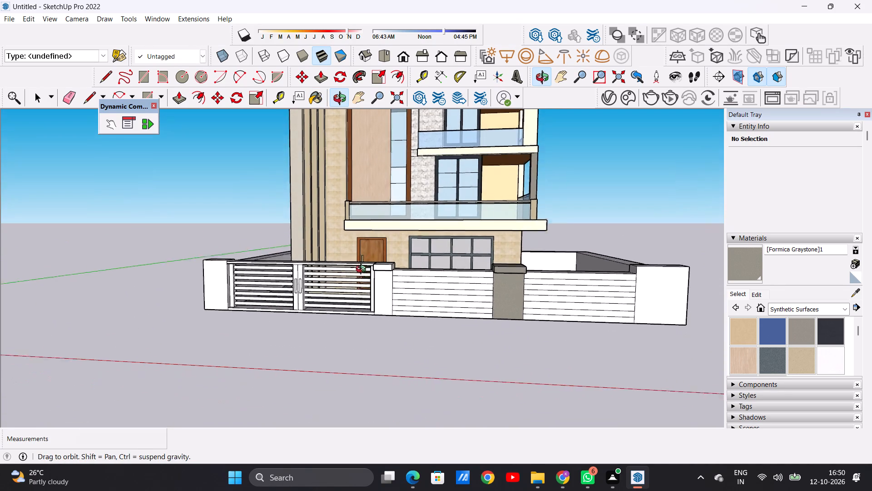
middle_drag(363, 270, 363, 265)
scroll(373, 277, down, 7)
middle_drag(491, 287, 490, 366)
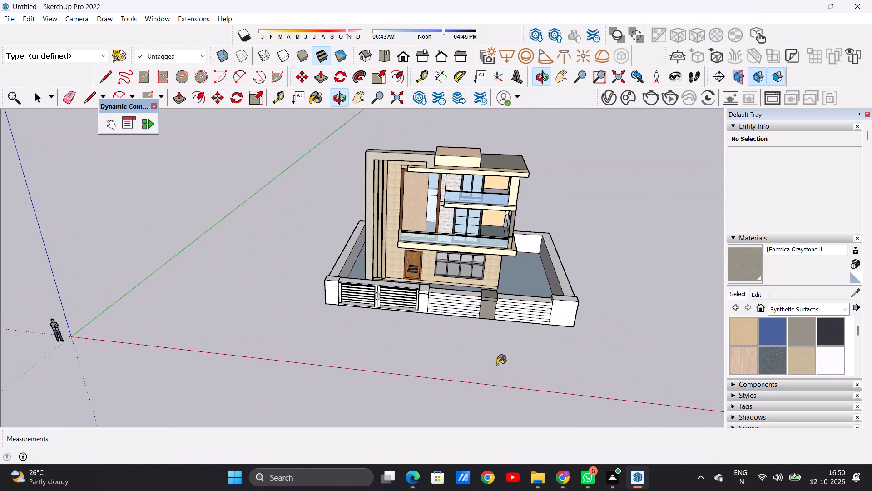
scroll(497, 303, up, 11)
scroll(495, 341, down, 7)
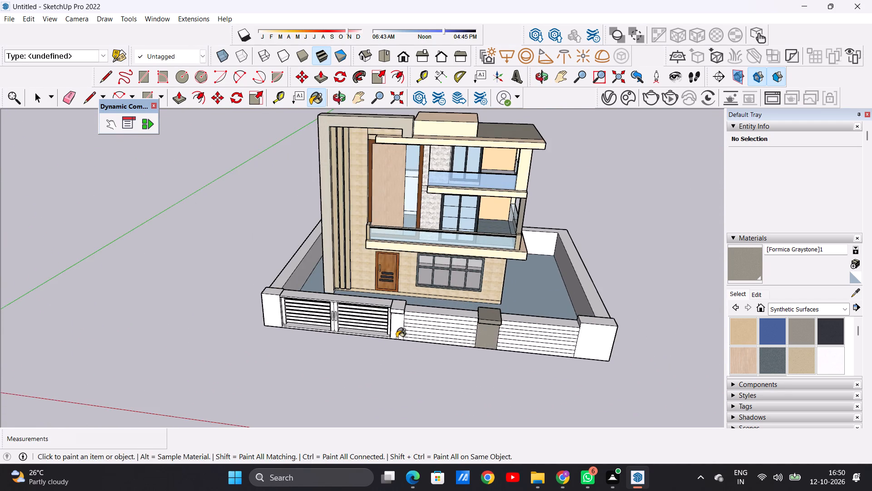
scroll(396, 323, up, 3)
scroll(245, 305, up, 4)
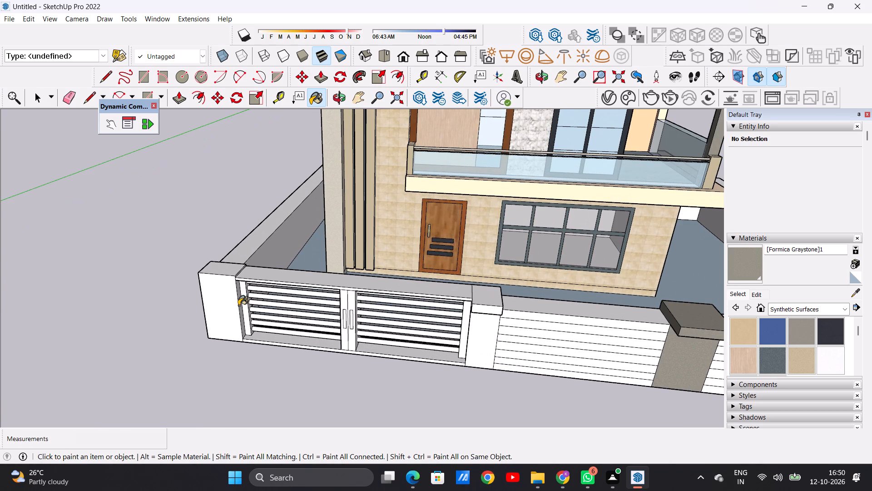
scroll(256, 313, down, 4)
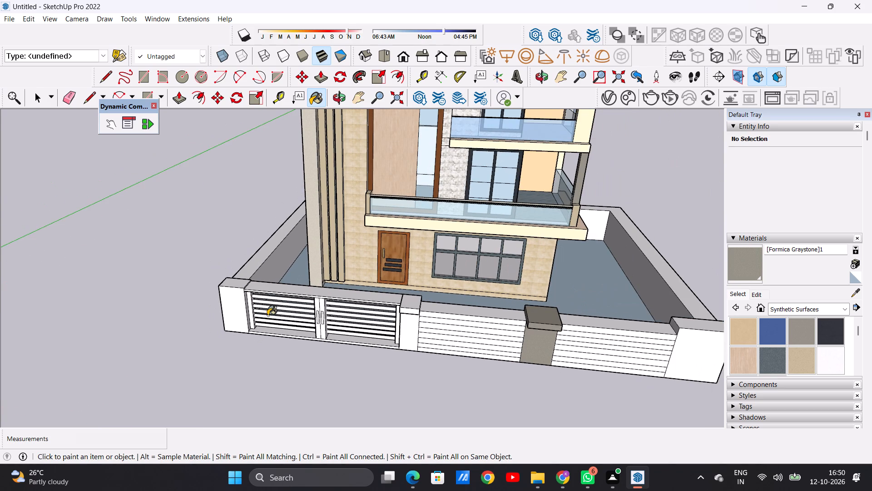
Paint the front faces of the gate's two centre stiles with Formica Laminate Dark from Synthetic Surfaces.
key(space)
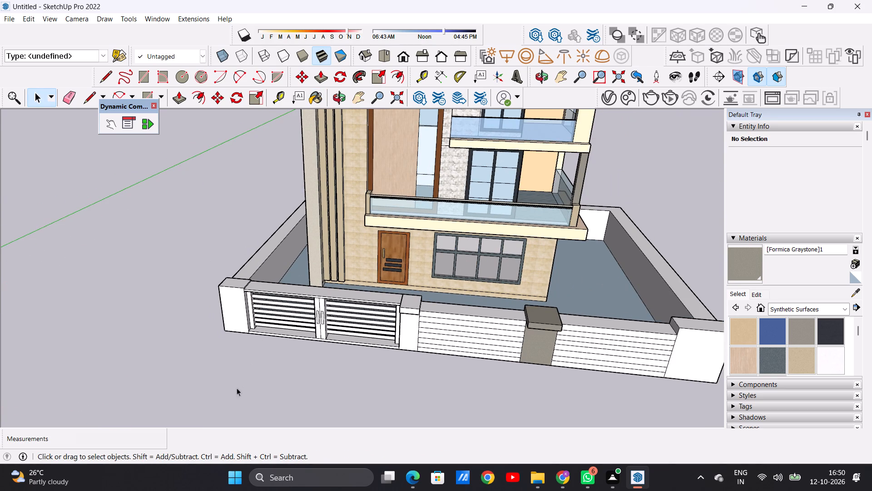
scroll(348, 323, down, 4)
middle_drag(344, 333, 367, 260)
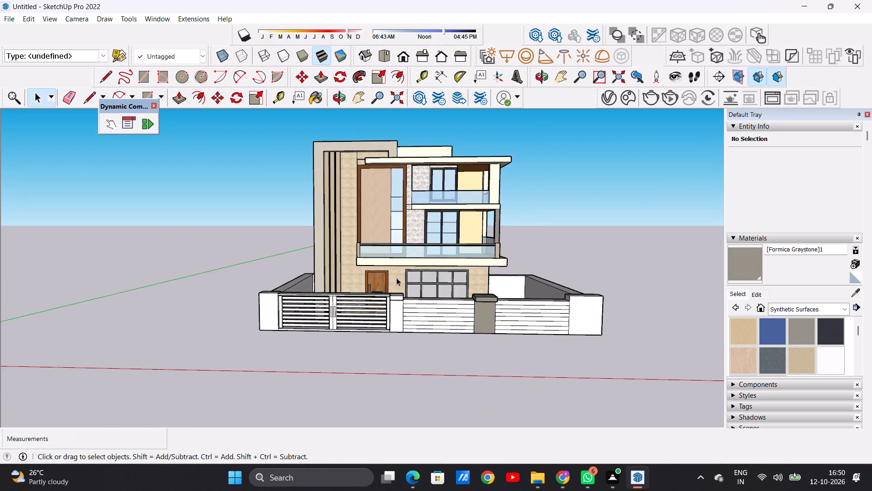
scroll(403, 288, up, 7)
scroll(286, 323, down, 7)
scroll(224, 331, up, 5)
scroll(291, 324, up, 1)
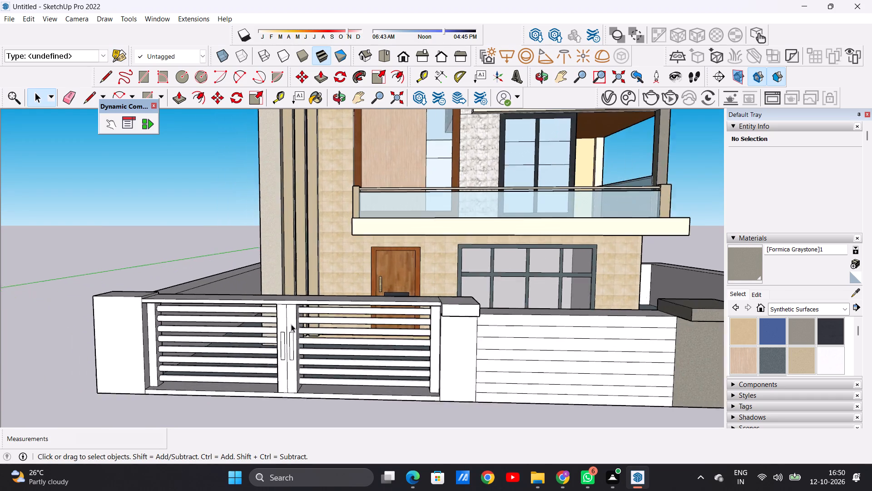
scroll(291, 324, up, 2)
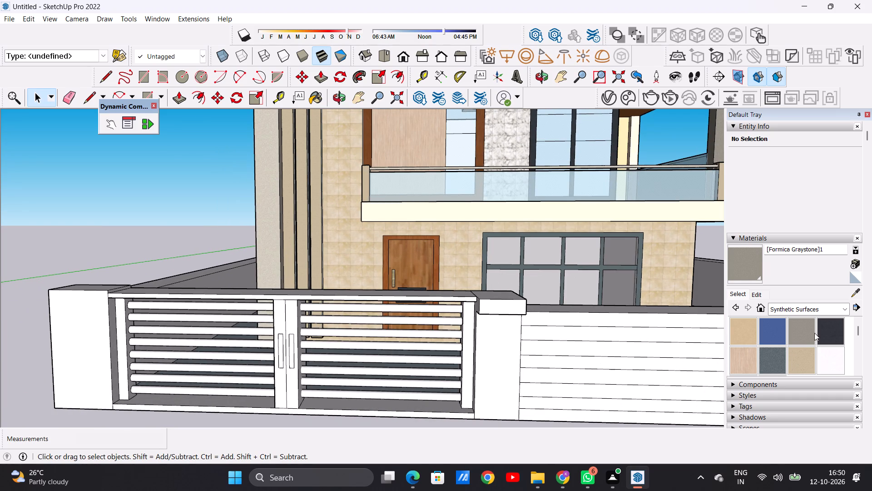
click(829, 325)
scroll(290, 325, up, 3)
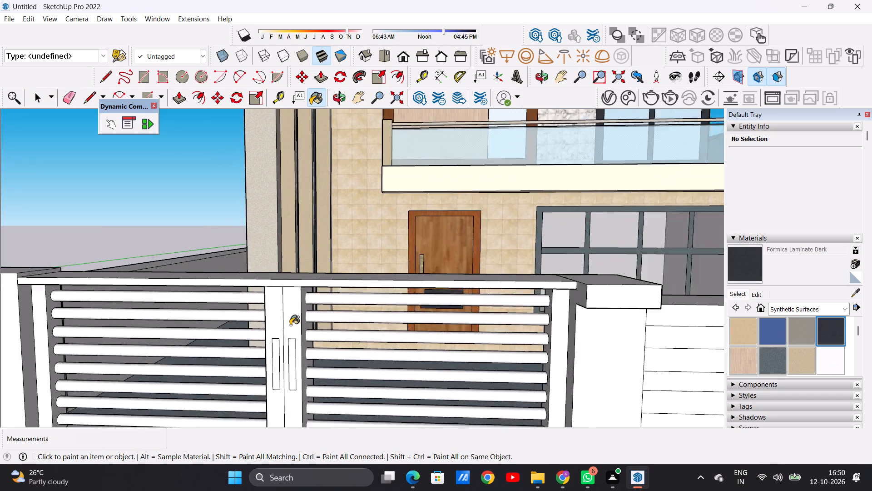
scroll(290, 325, up, 4)
scroll(287, 325, down, 1)
scroll(287, 325, up, 1)
click(263, 319)
click(287, 313)
Paint the bar-side edges of the gate's two centre stiles with Formica Laminate Dark.
scroll(304, 329, down, 4)
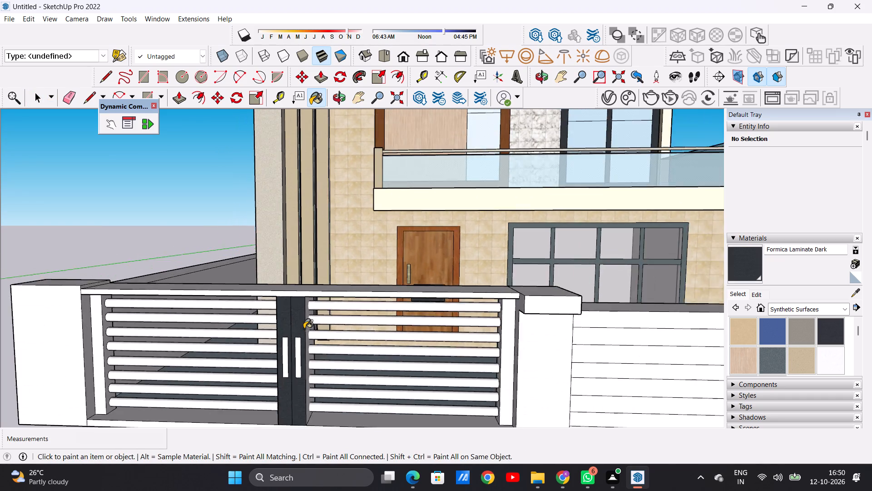
scroll(304, 329, down, 6)
middle_drag(325, 329, 245, 337)
scroll(277, 312, up, 2)
scroll(277, 312, down, 1)
scroll(277, 312, up, 5)
scroll(266, 324, down, 1)
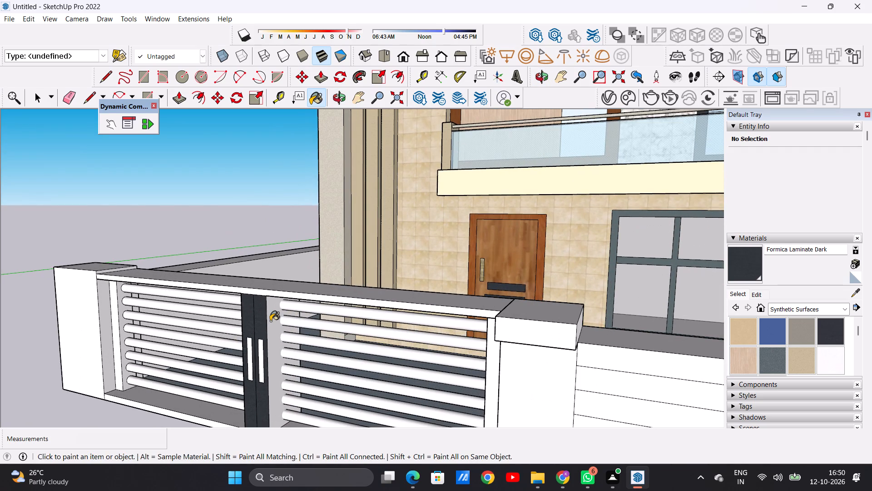
click(270, 317)
scroll(277, 337, down, 10)
middle_drag(233, 342, 436, 333)
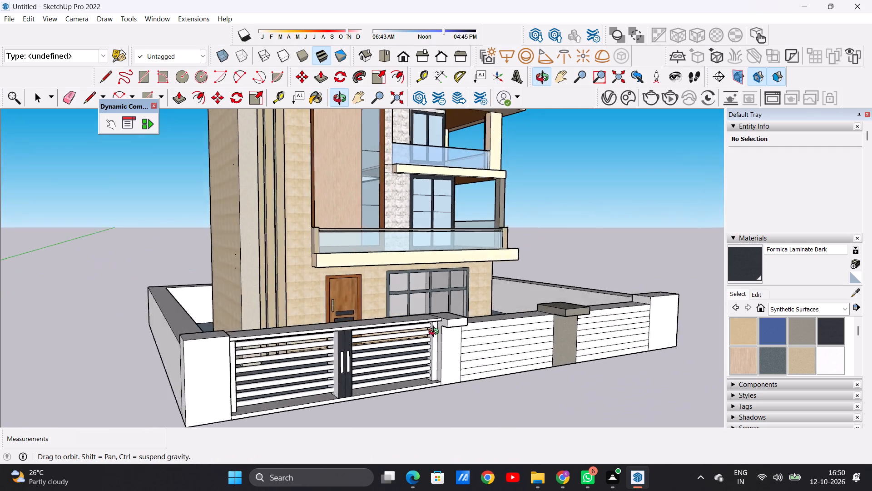
middle_drag(436, 333, 506, 323)
scroll(373, 337, up, 11)
click(391, 342)
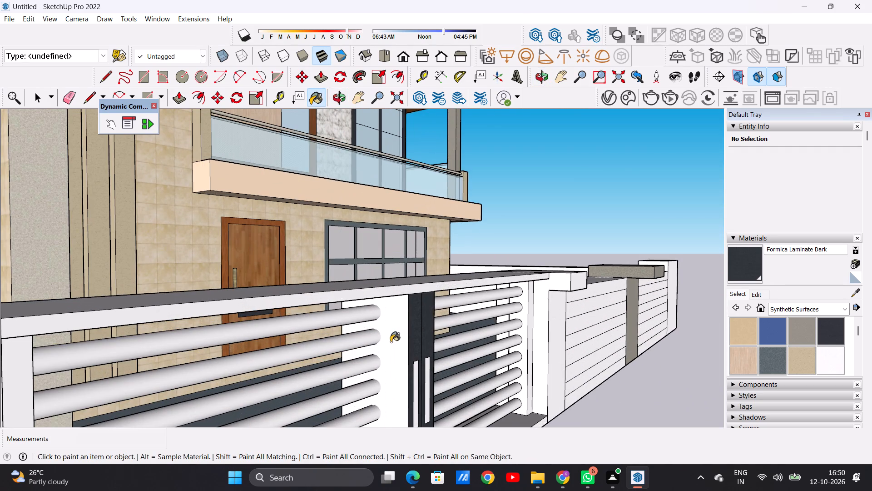
Repaint the front faces of the gate's two centre stiles with Color M08 from the Colors collection.
scroll(328, 368, down, 13)
middle_drag(416, 375, 256, 356)
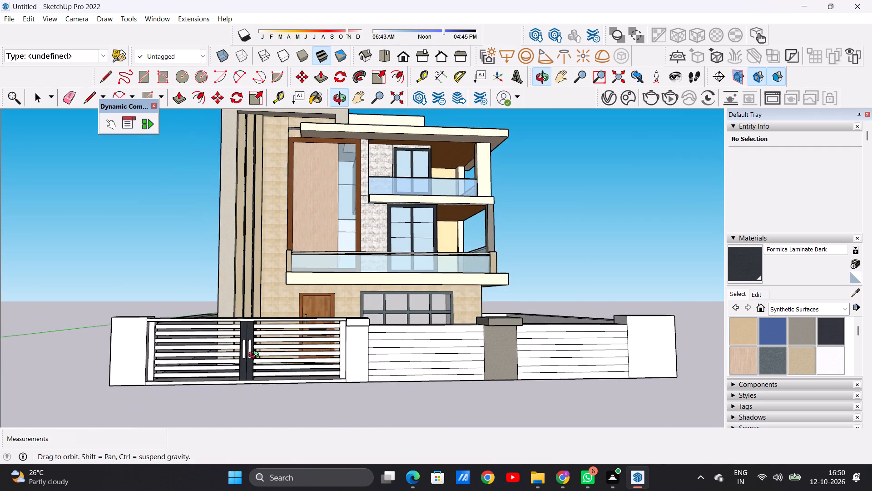
middle_drag(256, 356, 379, 372)
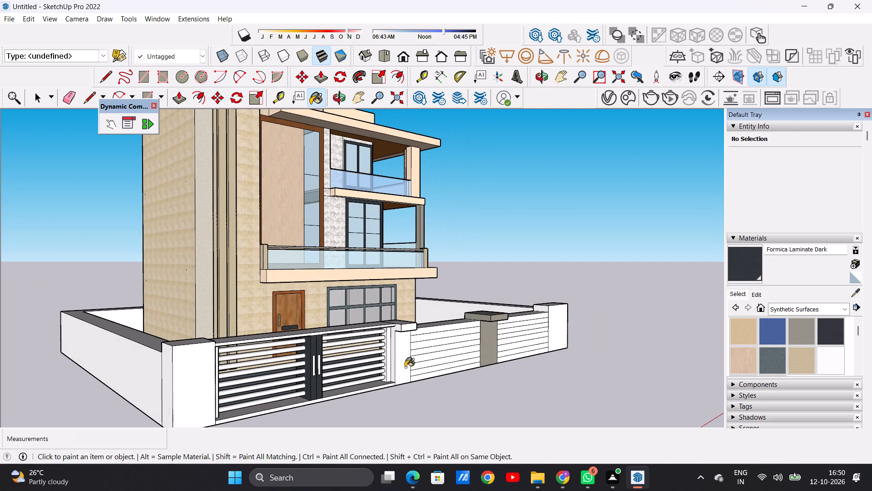
scroll(804, 341, down, 1)
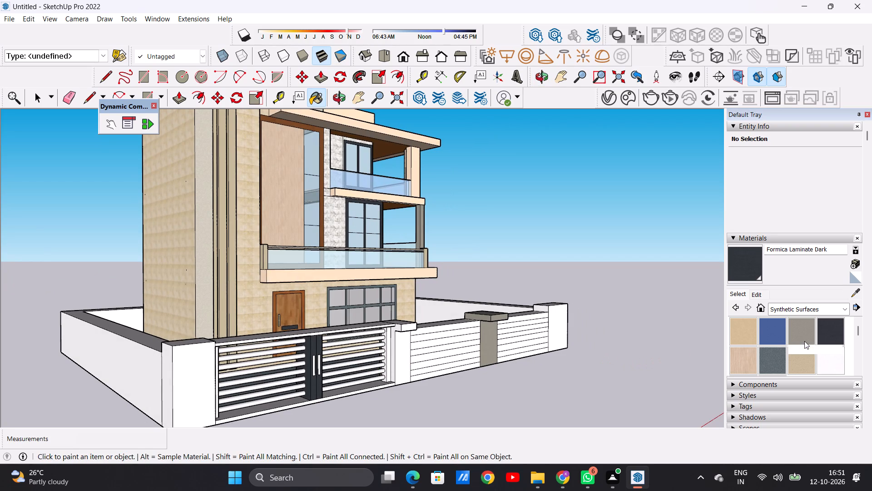
click(839, 311)
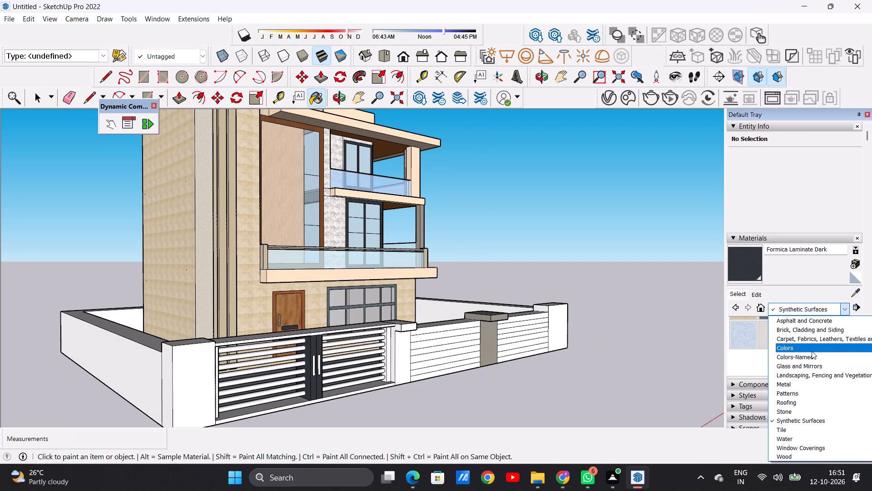
click(812, 351)
scroll(802, 354, down, 8)
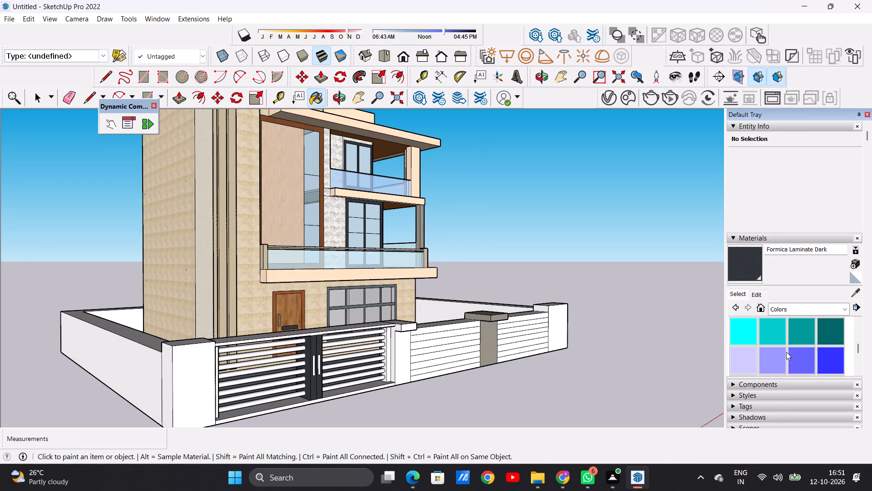
scroll(786, 352, down, 5)
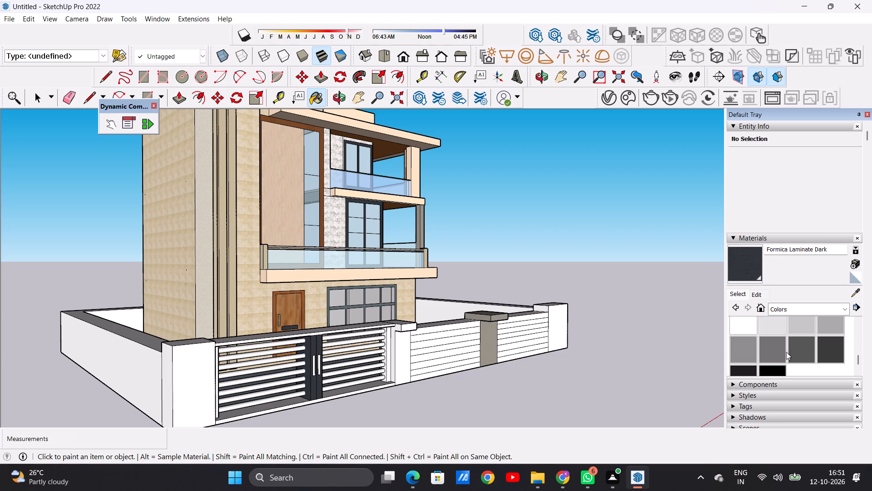
scroll(785, 351, down, 1)
click(741, 331)
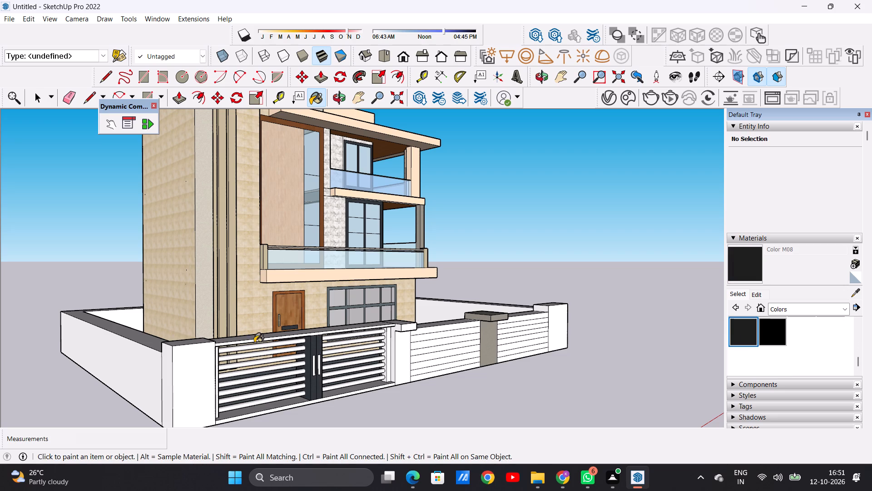
scroll(289, 343, up, 2)
scroll(291, 342, down, 1)
scroll(292, 342, up, 3)
scroll(357, 349, up, 9)
scroll(300, 342, down, 9)
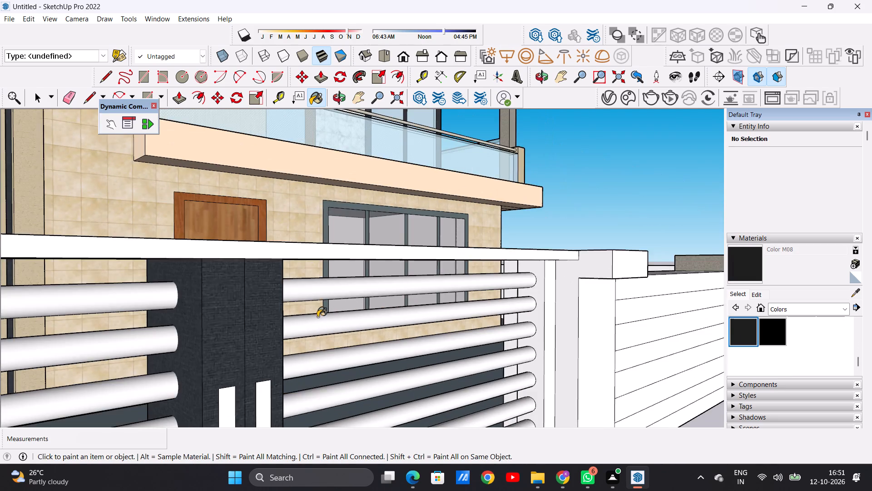
scroll(317, 317, down, 7)
scroll(292, 338, up, 3)
click(287, 320)
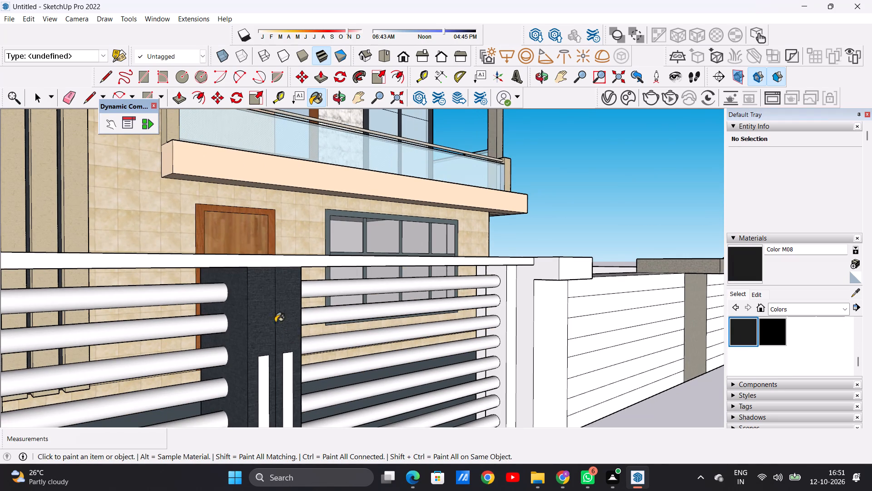
click(268, 325)
Repaint the bar-side edges of the gate's two centre stiles with Color M08.
click(239, 331)
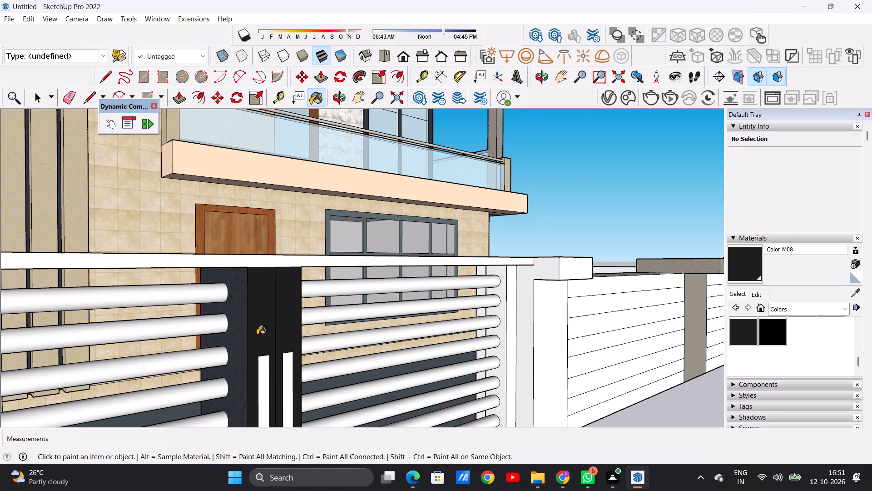
scroll(257, 335, down, 9)
middle_drag(330, 356, 135, 361)
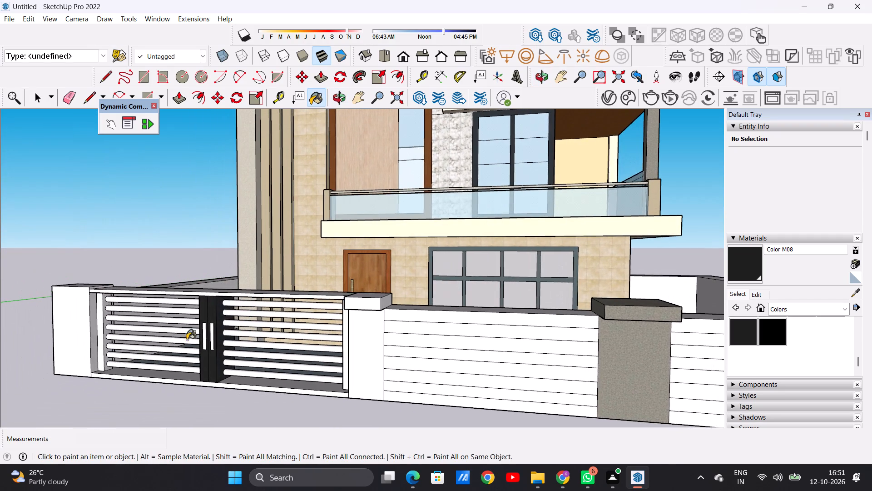
scroll(227, 309, up, 18)
click(197, 308)
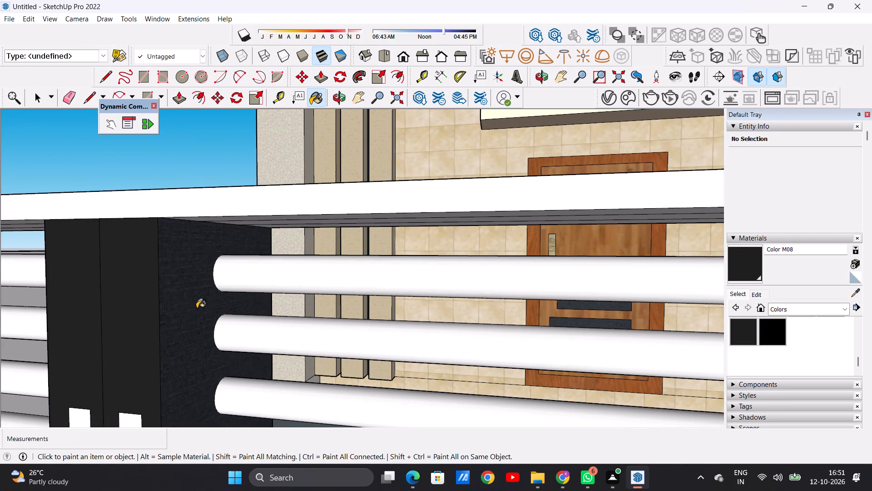
Paint the street-side front face and bar-side edge of the gate's end stile beside the capped pillar with Color M08.
scroll(233, 355, down, 20)
scroll(233, 355, down, 5)
middle_drag(313, 369, 455, 374)
scroll(421, 354, up, 10)
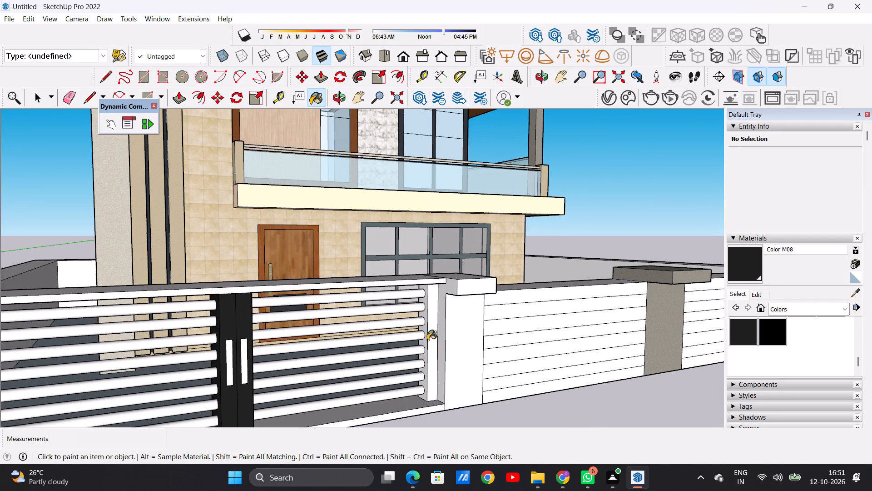
scroll(427, 340, up, 11)
click(437, 304)
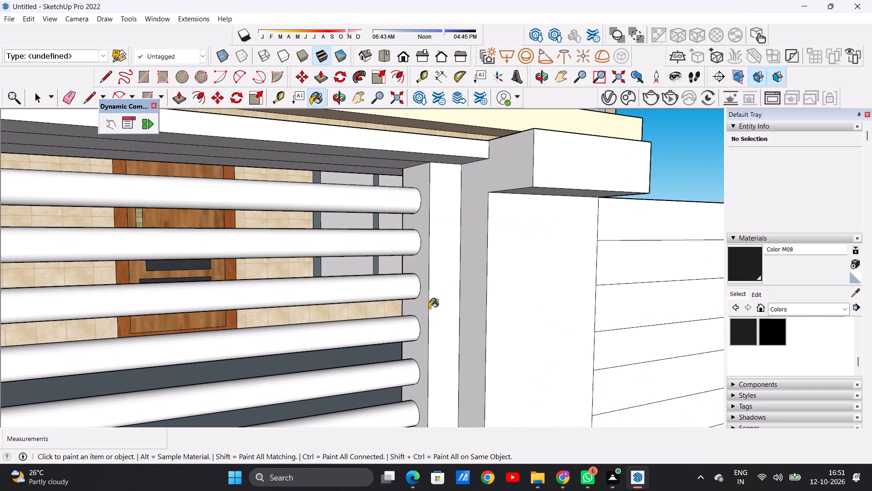
click(424, 304)
Paint the street-side front face and bar-side edge of the gate's end stile at the corner pillar with Color M08.
scroll(423, 336, down, 10)
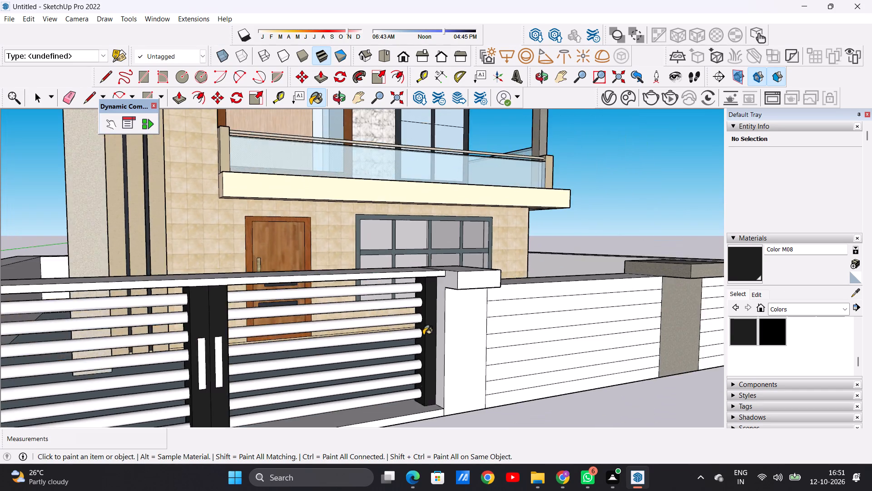
scroll(423, 335, down, 9)
middle_drag(317, 366, 168, 361)
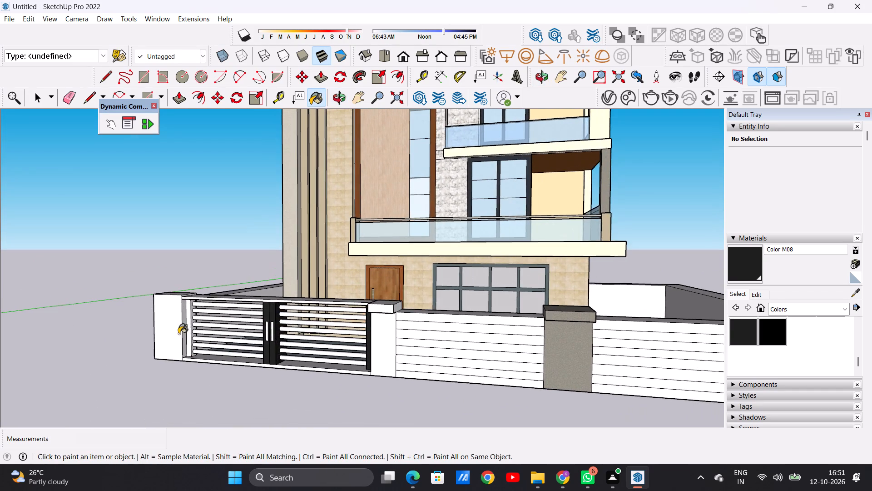
scroll(190, 322, up, 5)
scroll(190, 321, down, 1)
scroll(190, 321, up, 13)
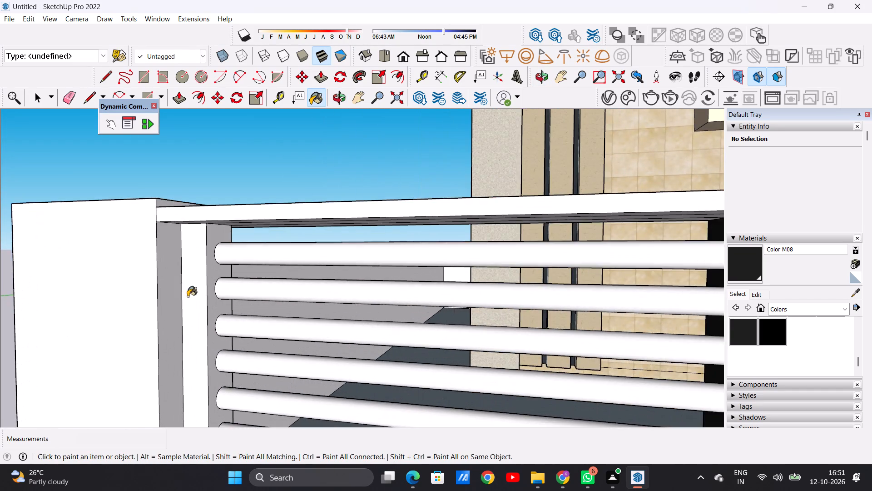
scroll(193, 294, up, 5)
click(205, 280)
click(224, 260)
Paint the courtyard-side back faces of the gate's two centre stiles with Color M08.
scroll(226, 327, down, 20)
scroll(226, 327, down, 4)
middle_drag(365, 332, 330, 335)
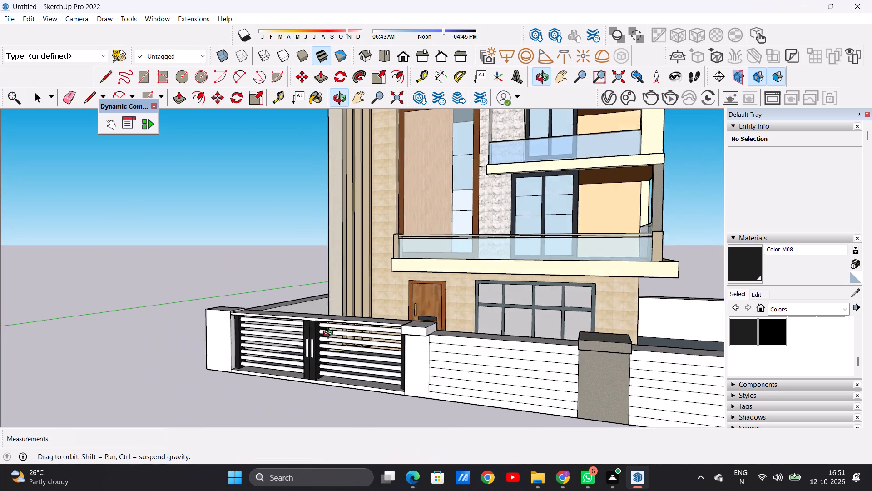
middle_drag(330, 335, 70, 352)
scroll(345, 333, up, 7)
scroll(306, 338, up, 1)
scroll(306, 338, down, 1)
scroll(305, 338, up, 4)
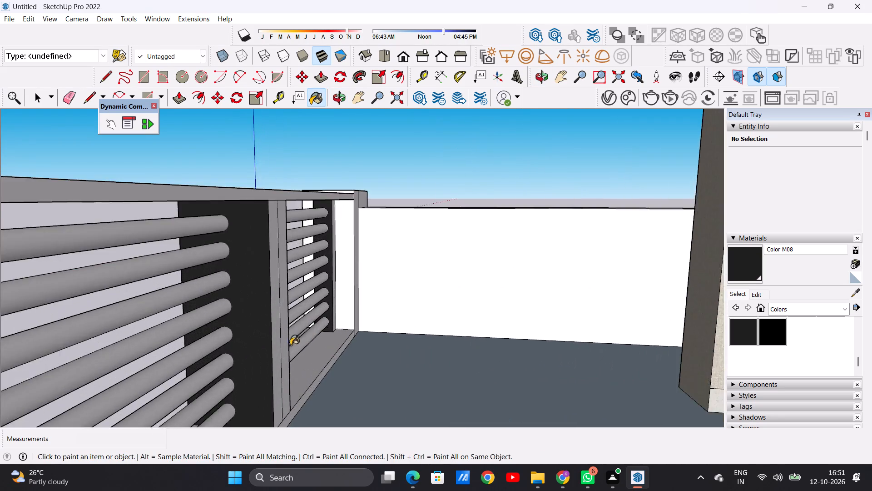
scroll(290, 345, up, 5)
click(265, 351)
click(279, 342)
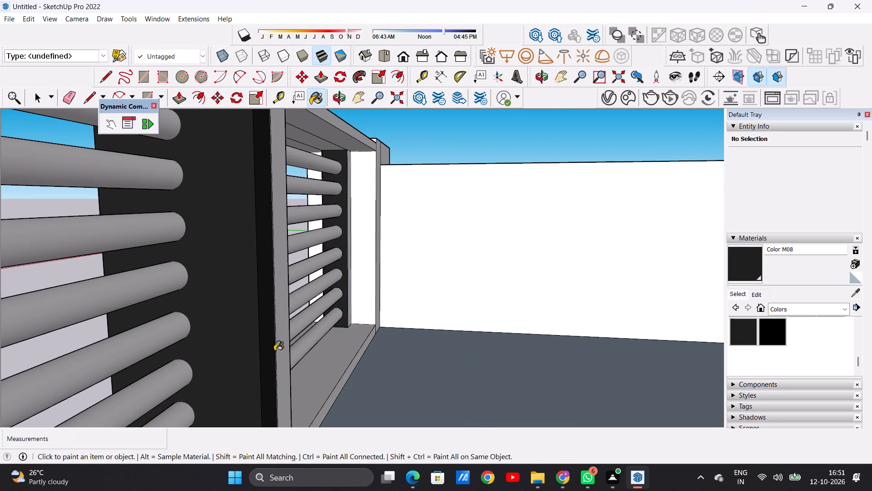
Paint the courtyard-side back face of the gate's end stile at the corner pillar with Color M08.
scroll(273, 355, down, 4)
scroll(364, 274, up, 4)
scroll(364, 275, down, 1)
scroll(364, 275, up, 6)
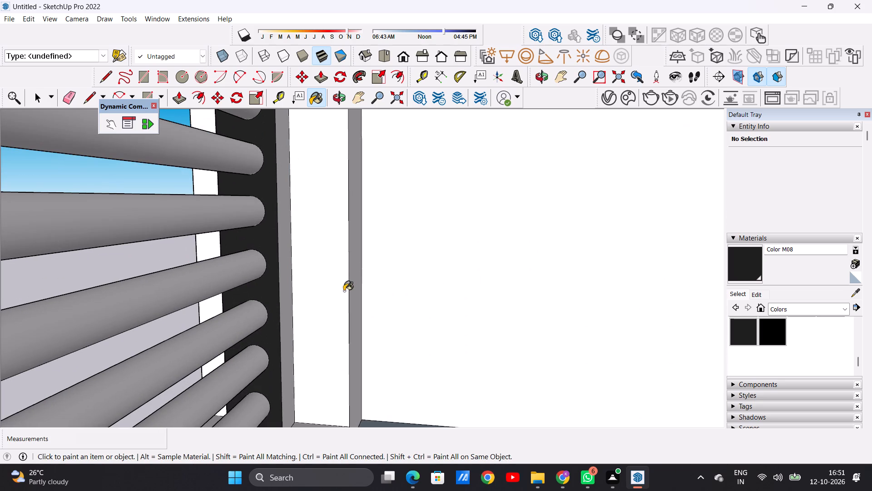
click(287, 326)
Paint the courtyard-side back face of the gate's end stile beside the capped pillar with Color M08.
scroll(298, 341, down, 6)
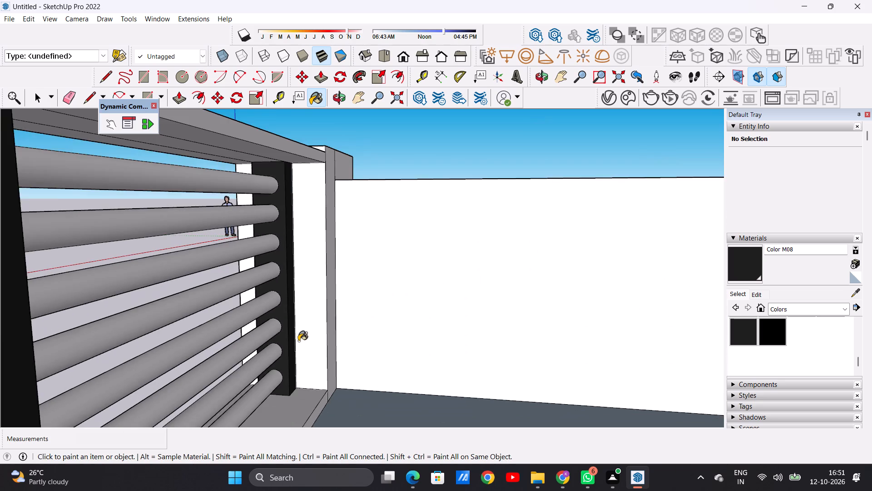
scroll(298, 341, down, 13)
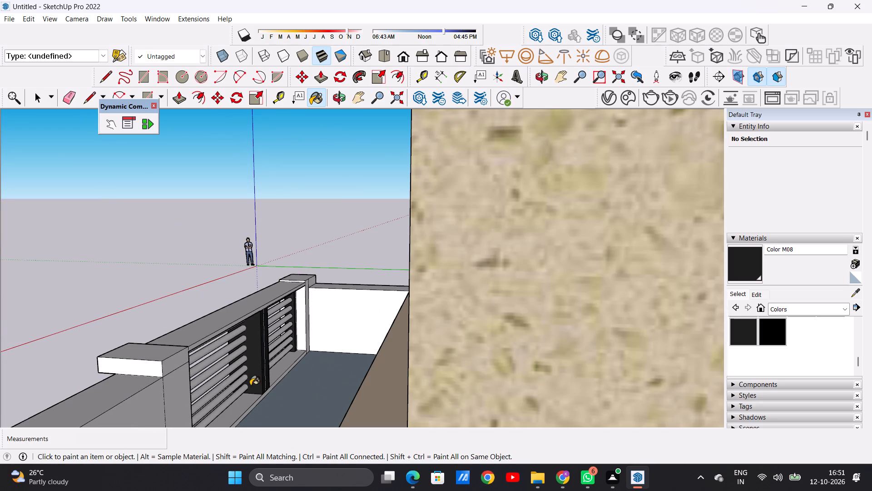
middle_drag(244, 386, 273, 386)
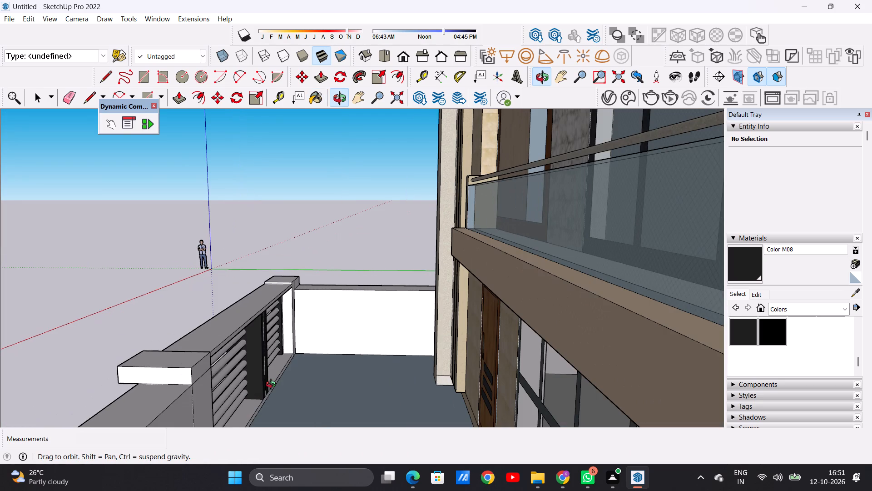
middle_drag(273, 386, 256, 386)
scroll(230, 394, up, 11)
middle_drag(267, 383, 233, 388)
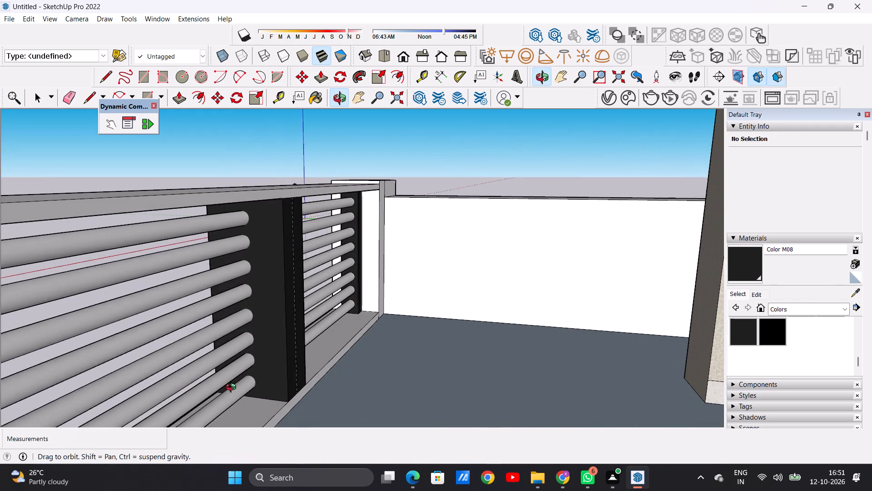
middle_drag(233, 388, 230, 378)
scroll(264, 337, down, 8)
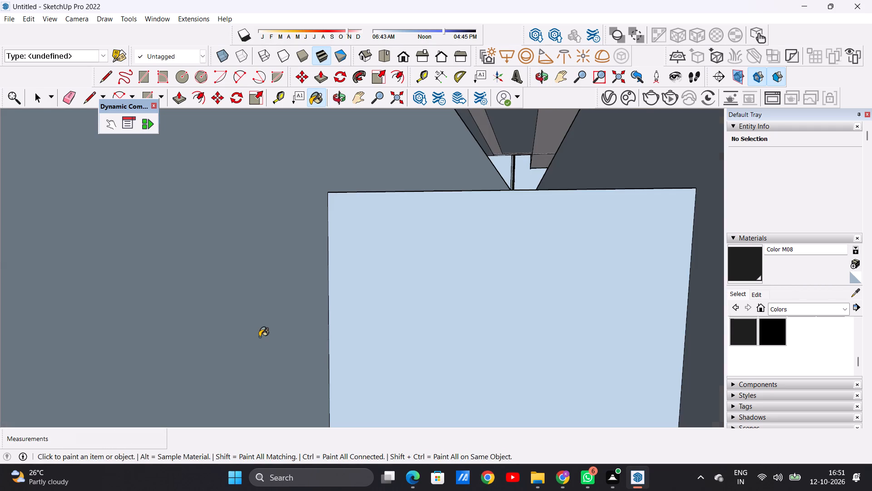
scroll(243, 346, up, 19)
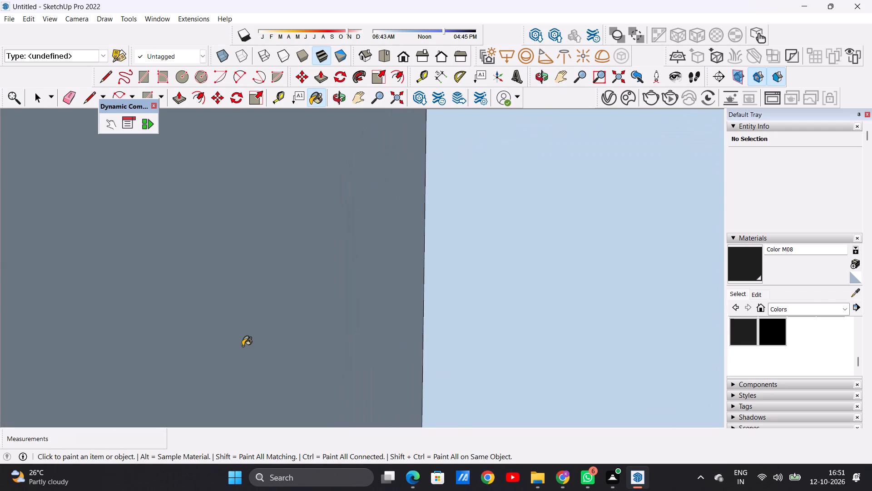
scroll(243, 346, up, 7)
click(400, 56)
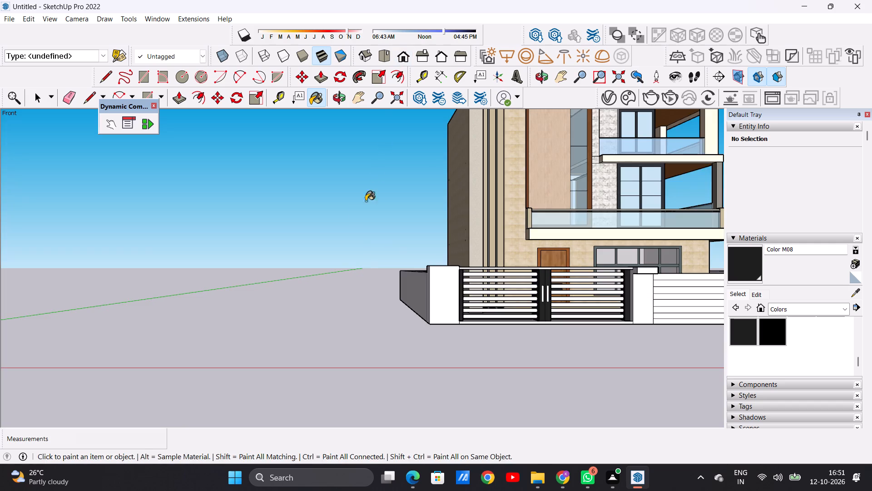
scroll(358, 275, down, 3)
scroll(363, 279, up, 1)
scroll(364, 279, down, 1)
scroll(534, 273, down, 1)
middle_drag(497, 306, 658, 326)
middle_drag(401, 268, 590, 338)
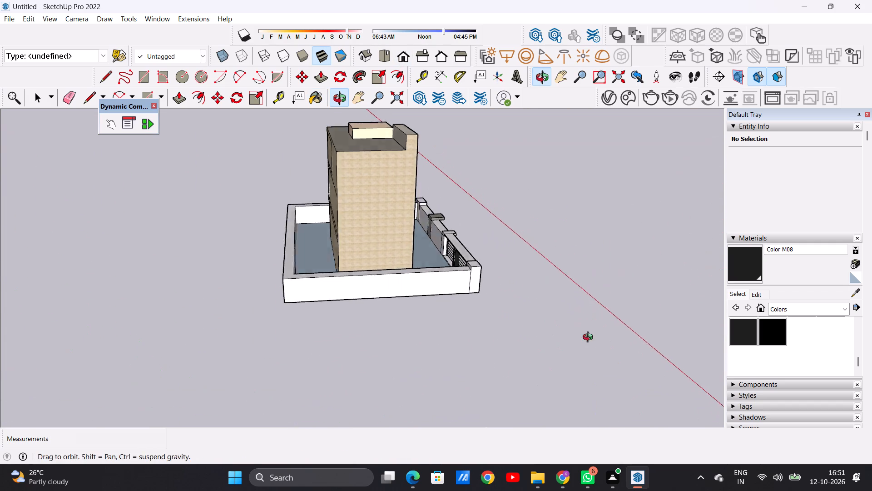
middle_drag(590, 338, 590, 339)
scroll(451, 255, up, 17)
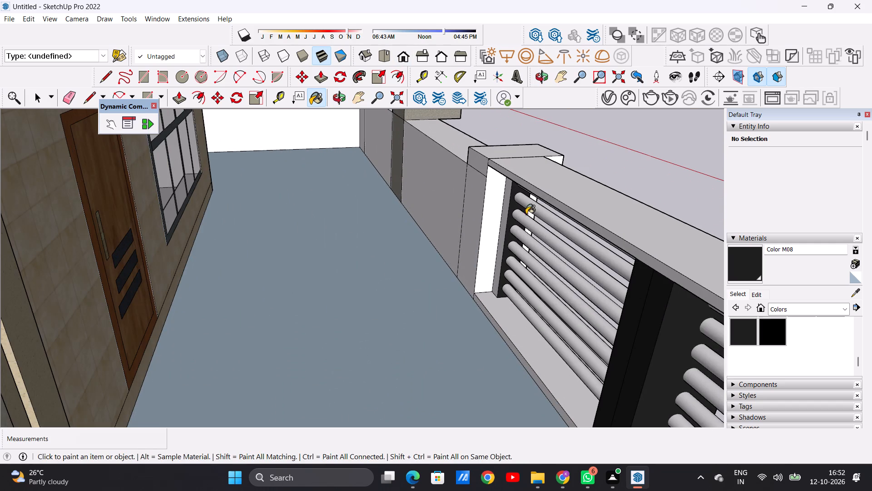
scroll(518, 224, up, 10)
click(497, 211)
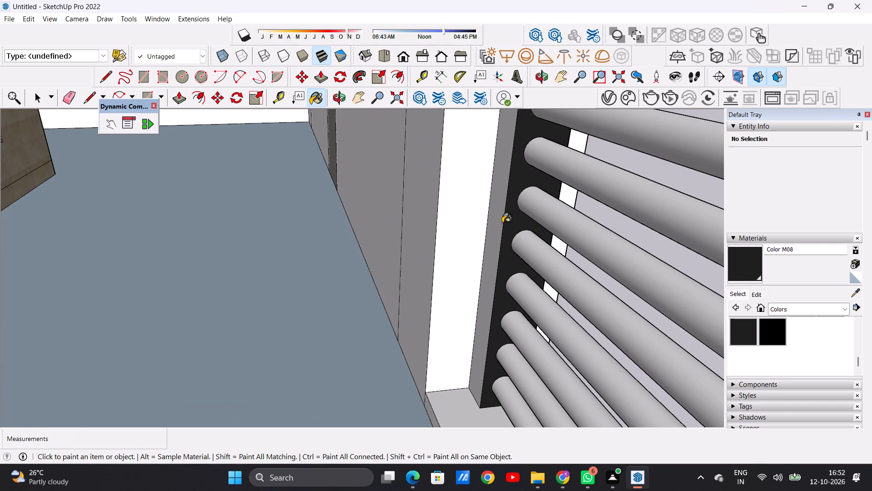
Paint the capped pillar's inner faces on both the street and courtyard sides of the gate's end stile with Color M08.
scroll(476, 263, down, 20)
middle_drag(530, 248, 410, 241)
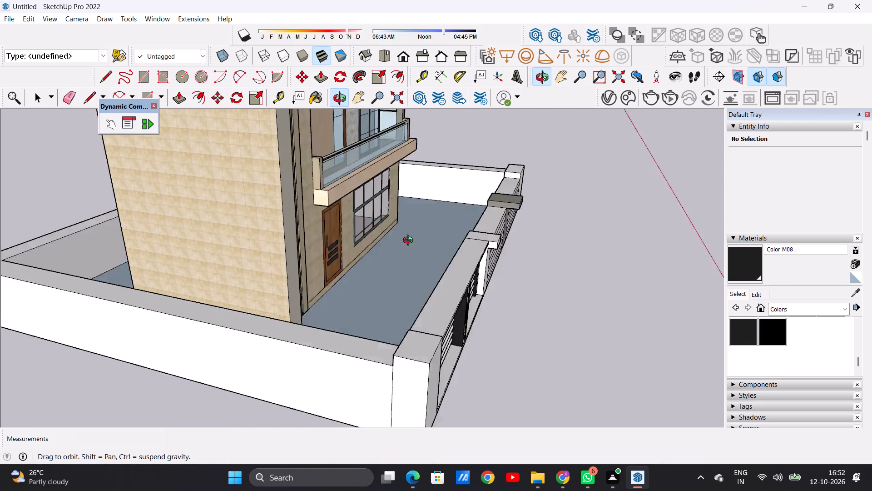
middle_drag(410, 241, 305, 195)
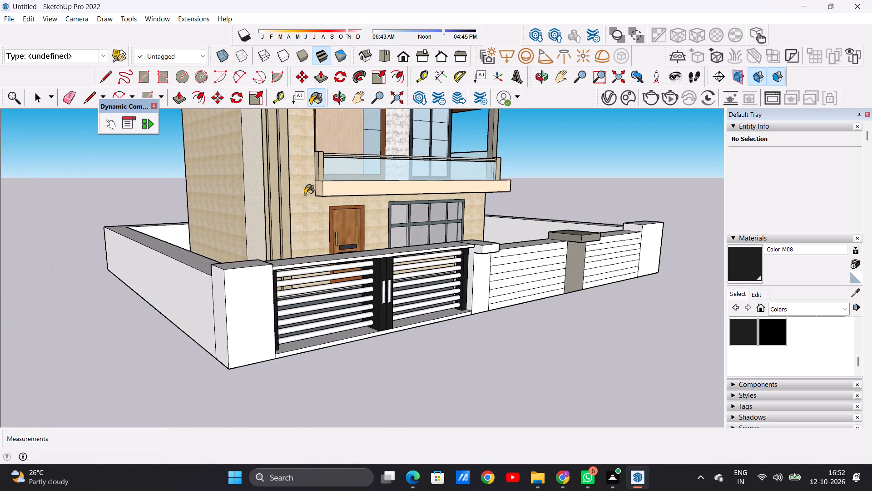
scroll(428, 329, up, 6)
scroll(486, 284, up, 7)
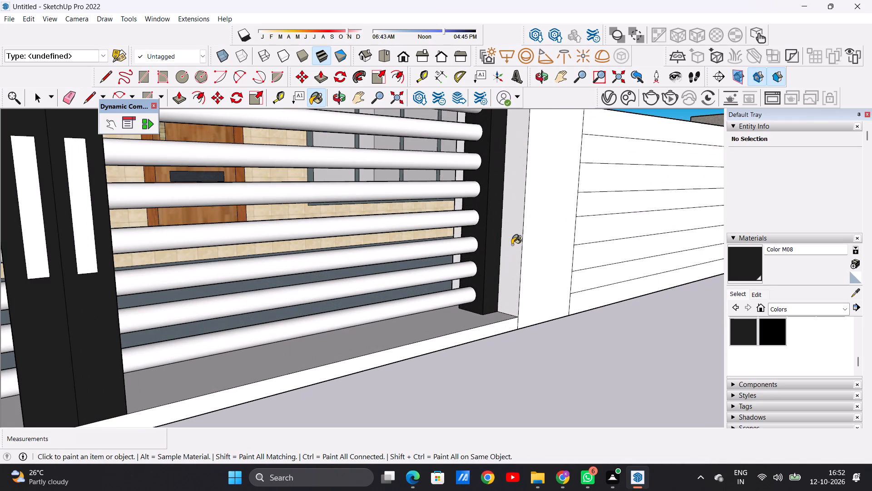
click(512, 245)
scroll(484, 269, down, 11)
middle_drag(415, 230, 589, 258)
middle_drag(430, 230, 465, 232)
scroll(449, 225, up, 12)
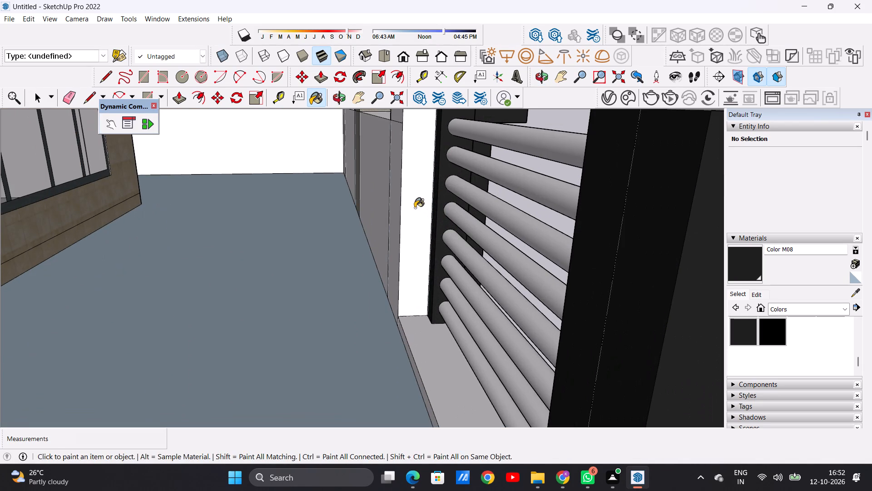
click(415, 208)
Paint the corner pillar's inner face on the street side of the gate's end stile with Color M08.
scroll(414, 247, down, 16)
middle_drag(507, 245, 499, 251)
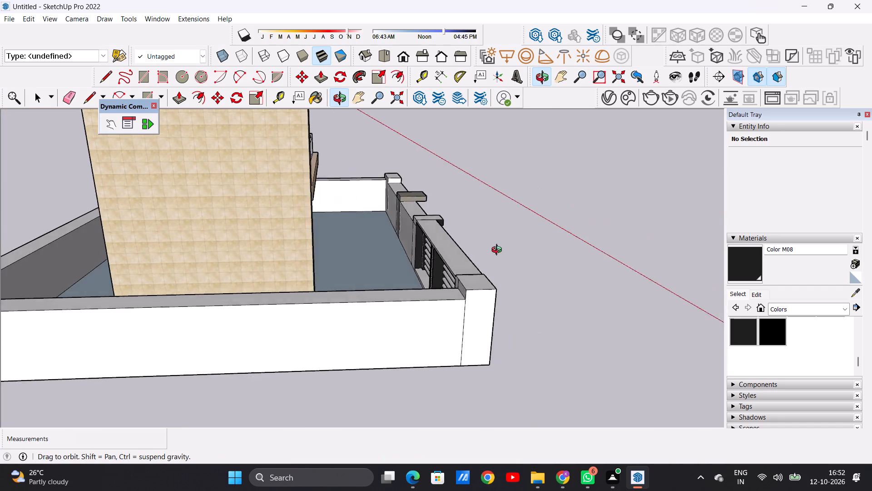
middle_drag(499, 251, 39, 223)
scroll(201, 228, up, 1)
scroll(201, 228, down, 1)
scroll(202, 229, up, 5)
scroll(223, 237, down, 1)
scroll(223, 237, up, 1)
scroll(223, 237, down, 1)
scroll(223, 237, up, 3)
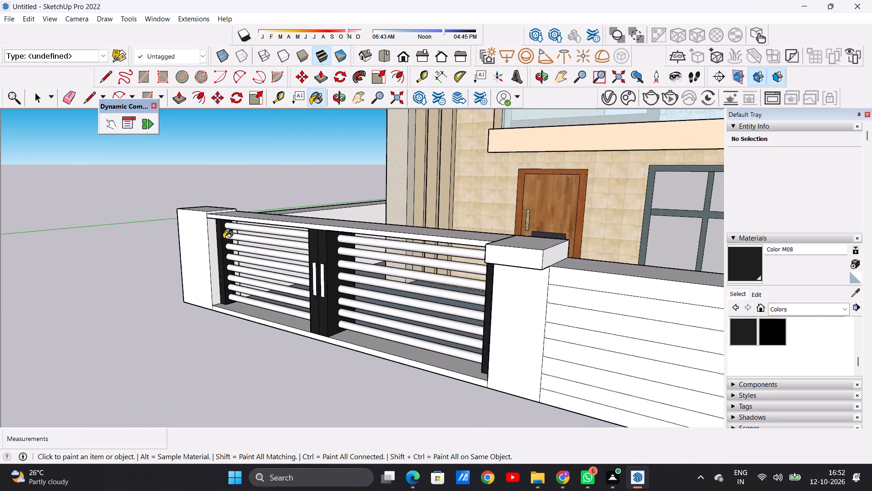
scroll(223, 239, up, 4)
click(204, 251)
Paint the corner pillar's inner face and narrow back edge on the courtyard side of the gate with Color M08.
scroll(219, 246, down, 6)
middle_drag(330, 198, 128, 233)
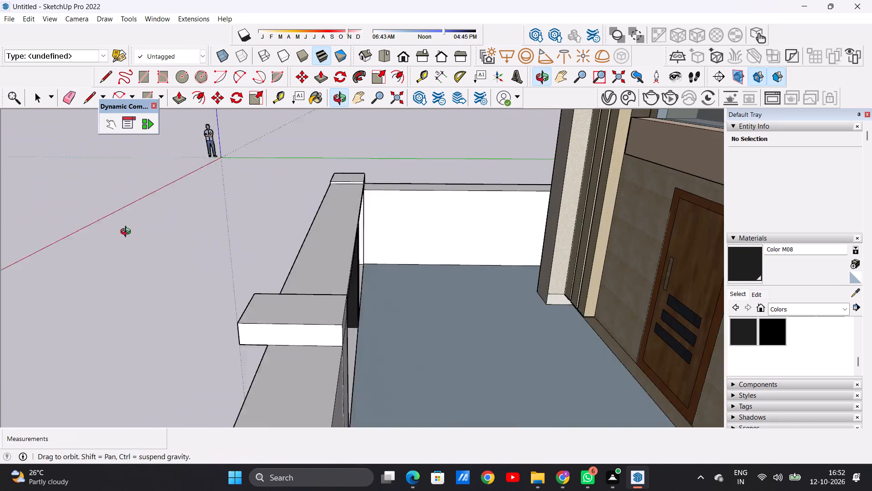
middle_drag(128, 233, 120, 233)
scroll(355, 195, up, 4)
click(376, 223)
scroll(362, 232, down, 4)
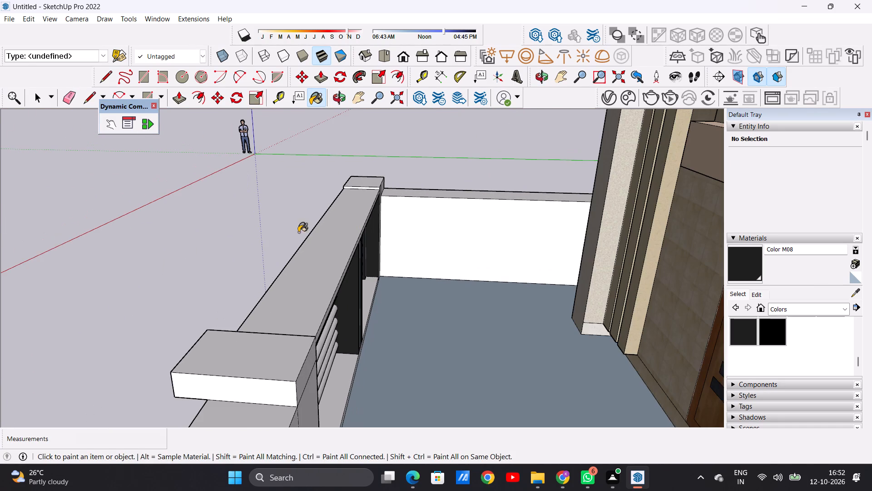
scroll(416, 232, up, 10)
scroll(372, 236, down, 1)
scroll(367, 235, up, 4)
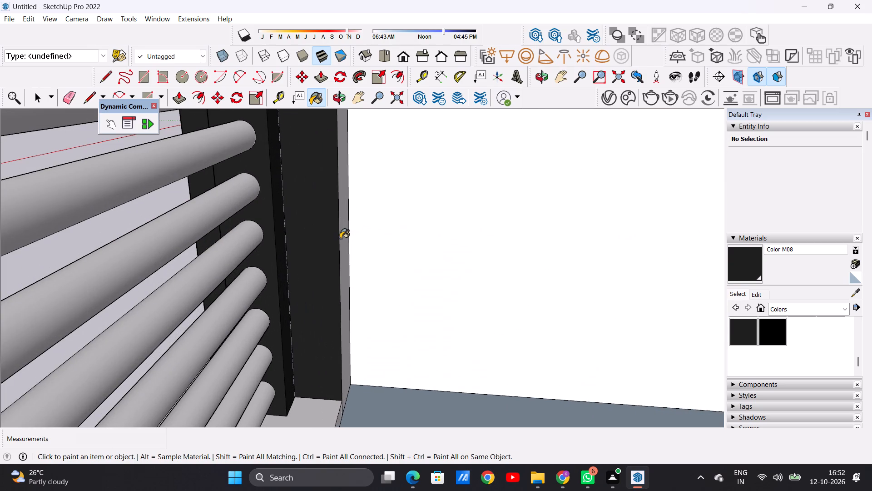
click(345, 237)
Paint the sill's courtyard-side edge and its top surfaces beneath both gate leaves with Color M08.
scroll(351, 252, down, 15)
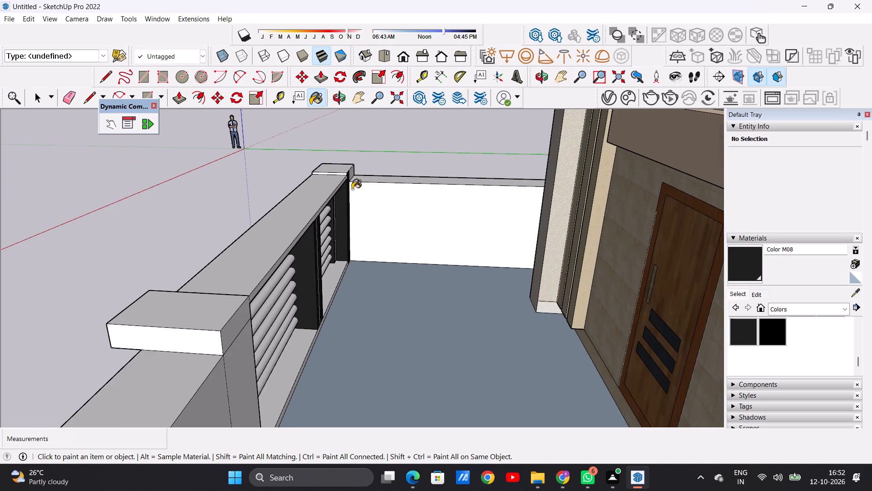
scroll(300, 416, up, 15)
click(267, 394)
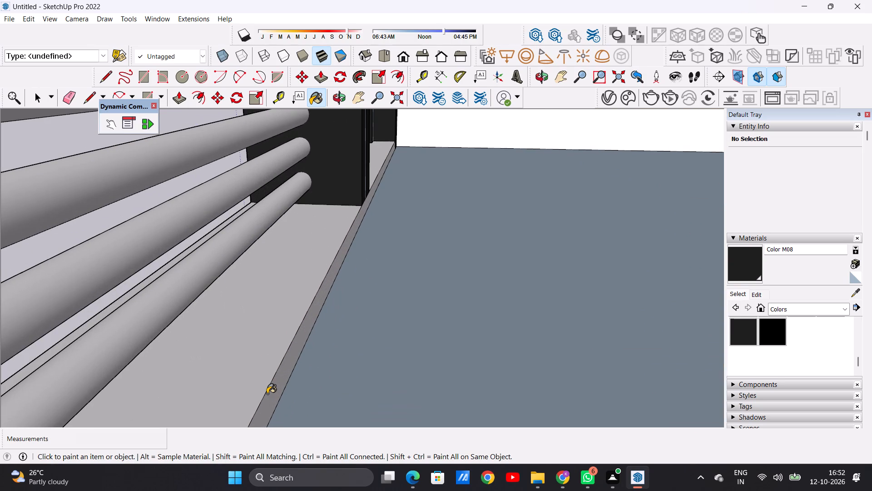
click(256, 382)
scroll(310, 320, down, 4)
scroll(374, 175, up, 4)
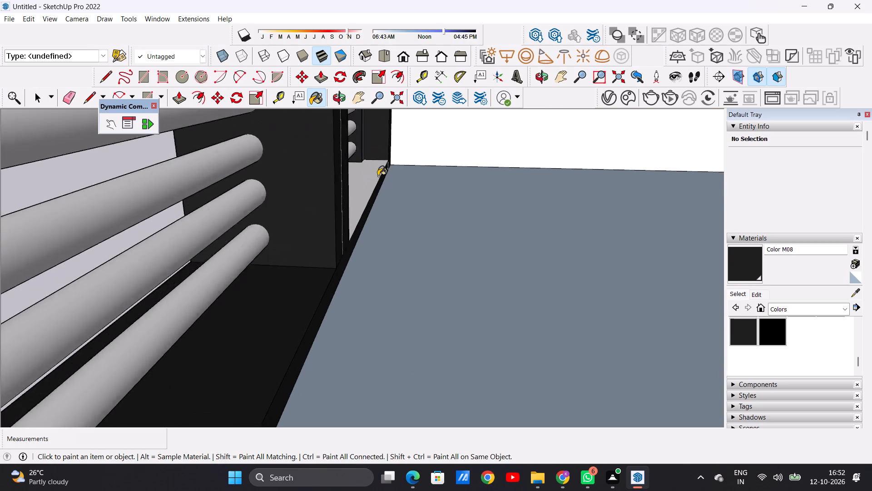
scroll(378, 176, up, 1)
scroll(380, 177, down, 1)
scroll(363, 197, up, 5)
click(342, 210)
scroll(352, 244, down, 17)
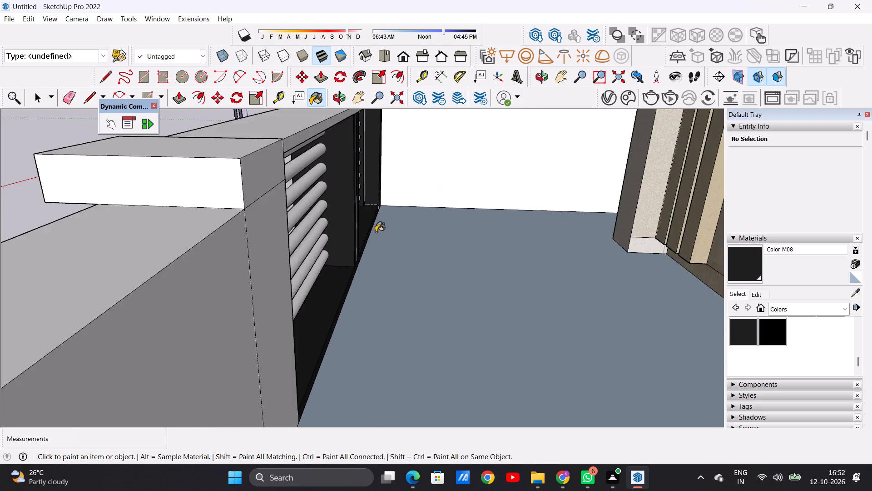
Paint the street-side front faces of the gate's bottom sill and top beam with Color M08.
scroll(376, 232, down, 4)
middle_drag(211, 248, 434, 231)
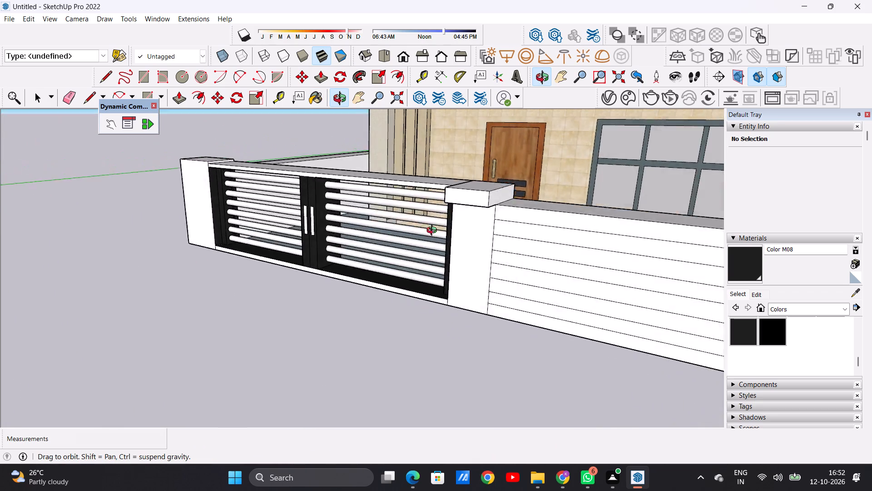
middle_drag(434, 231, 587, 215)
middle_drag(581, 216, 287, 244)
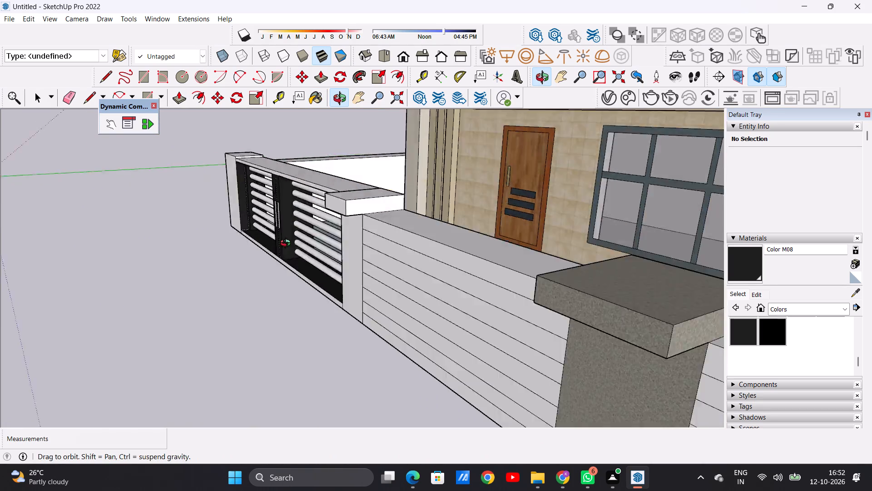
middle_drag(287, 244, 521, 214)
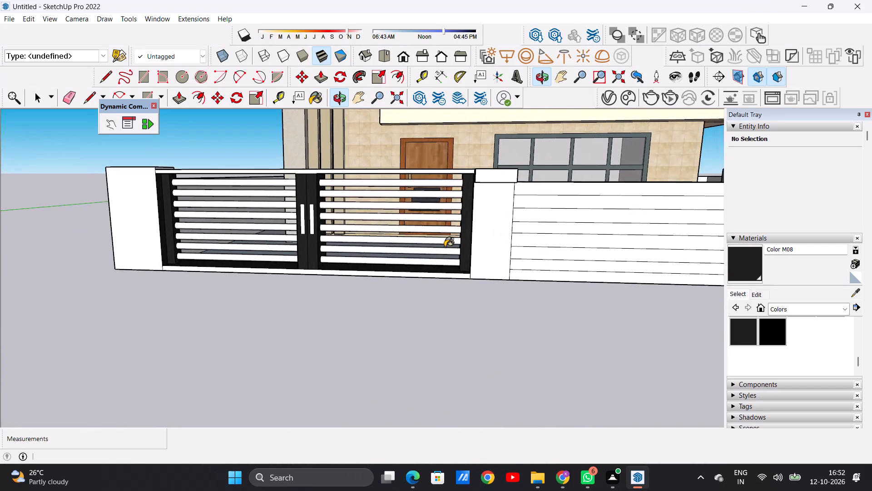
scroll(361, 262, down, 4)
middle_drag(348, 261, 337, 260)
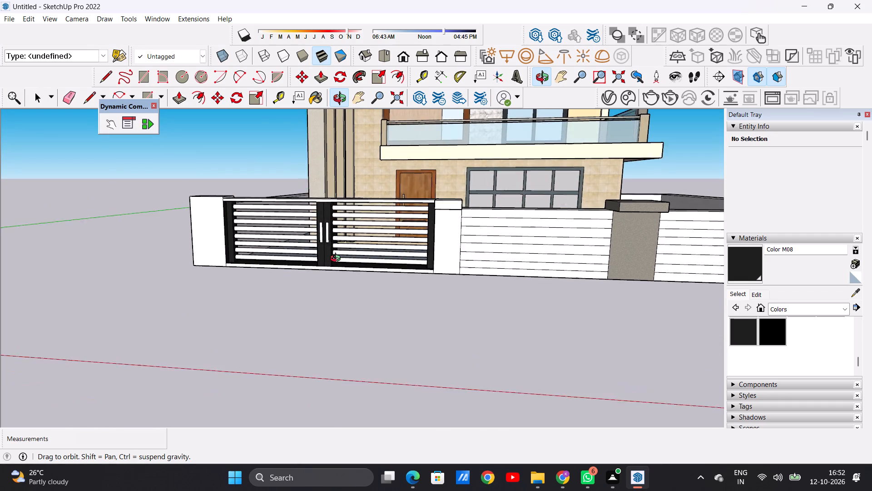
middle_drag(337, 260, 347, 248)
scroll(345, 276, up, 6)
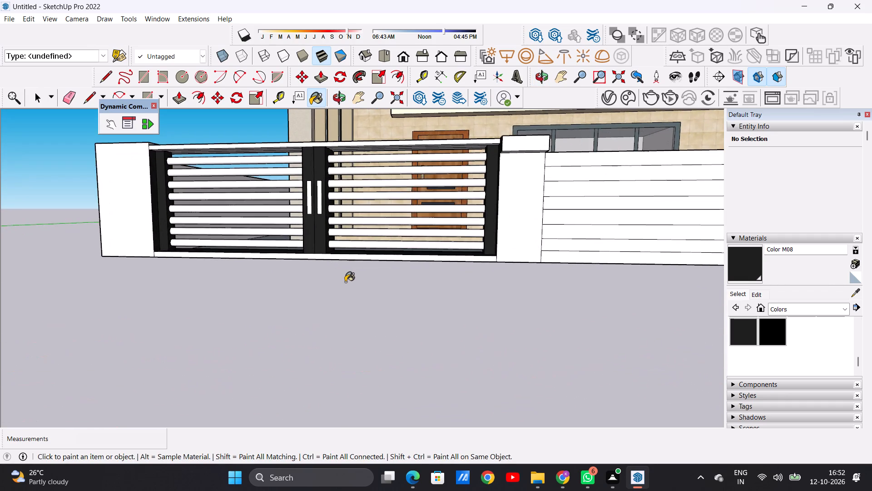
scroll(377, 257, up, 13)
click(377, 257)
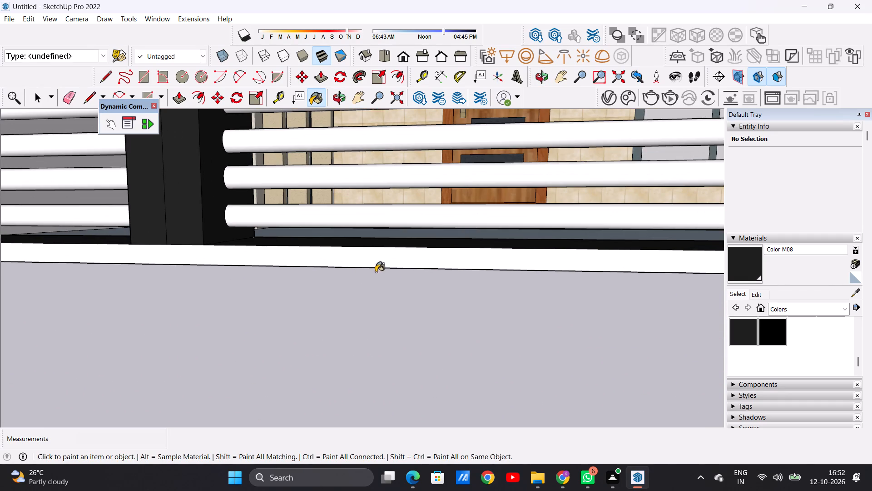
scroll(371, 280, down, 18)
scroll(371, 196, up, 7)
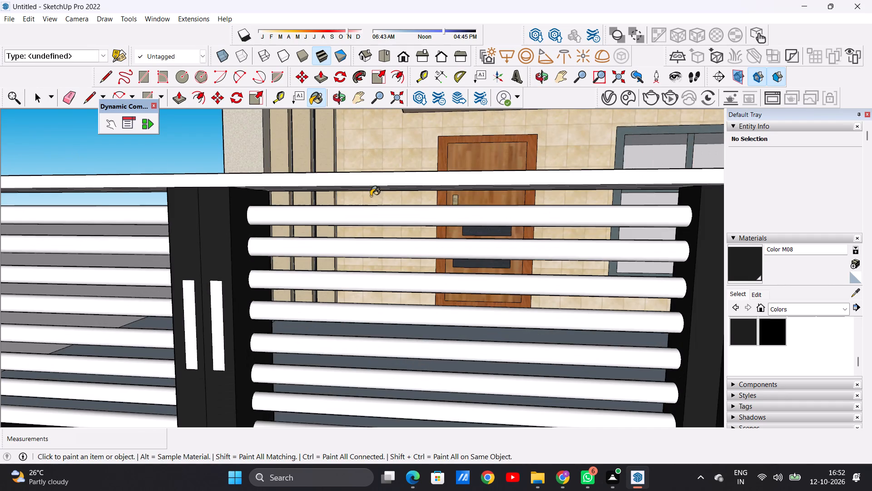
click(372, 182)
Erase the seam lines running along the underside of the top beam above both gate leaves.
scroll(335, 243, down, 8)
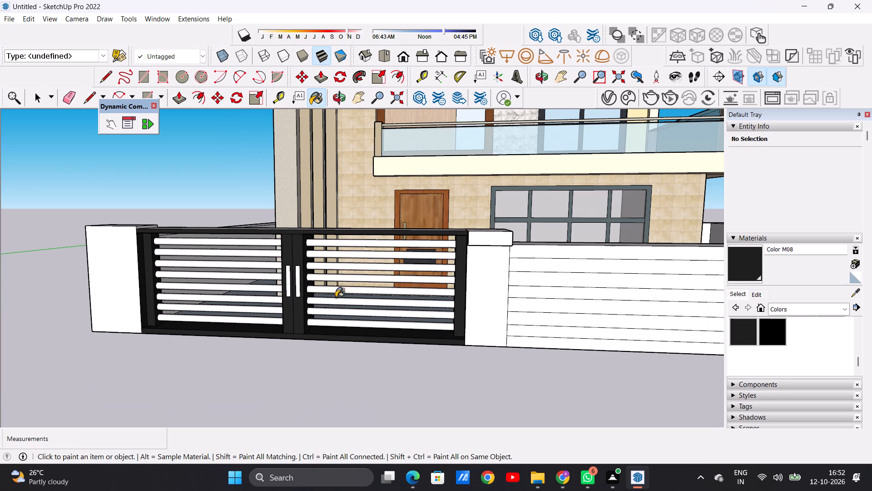
middle_drag(332, 306, 325, 270)
scroll(254, 220, up, 12)
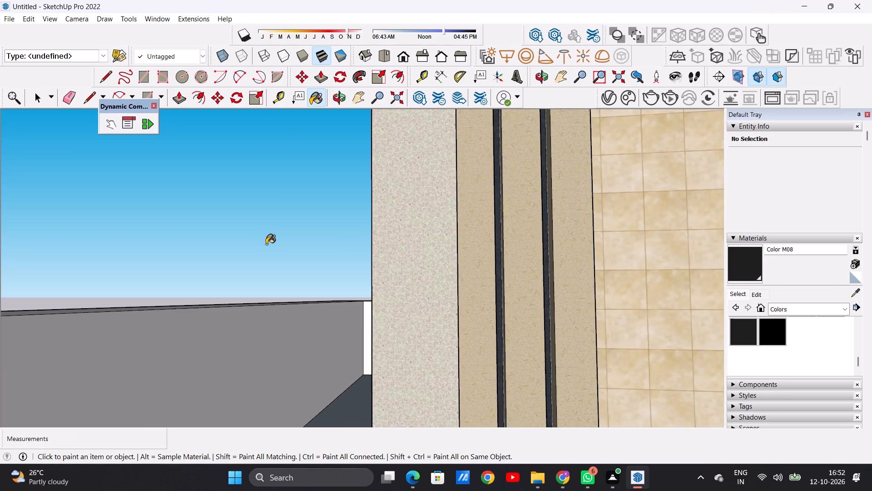
scroll(269, 265, down, 5)
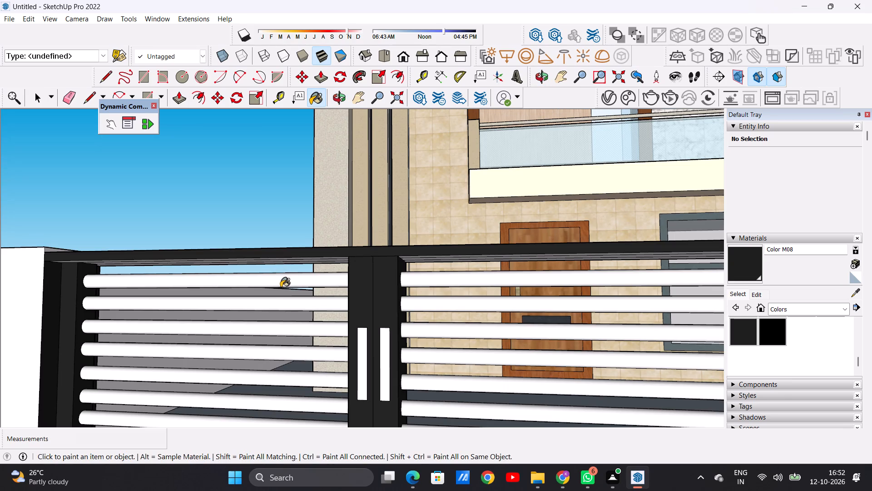
middle_drag(287, 268, 283, 220)
scroll(312, 243, up, 2)
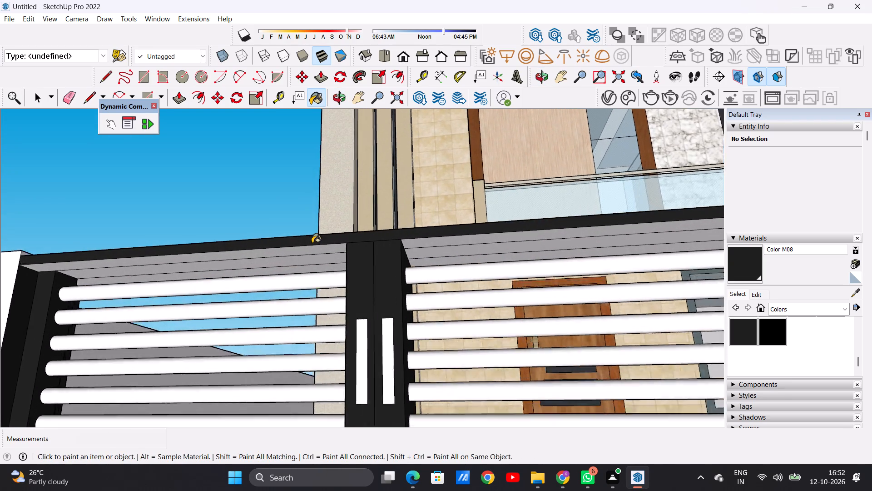
scroll(312, 243, up, 5)
key(space)
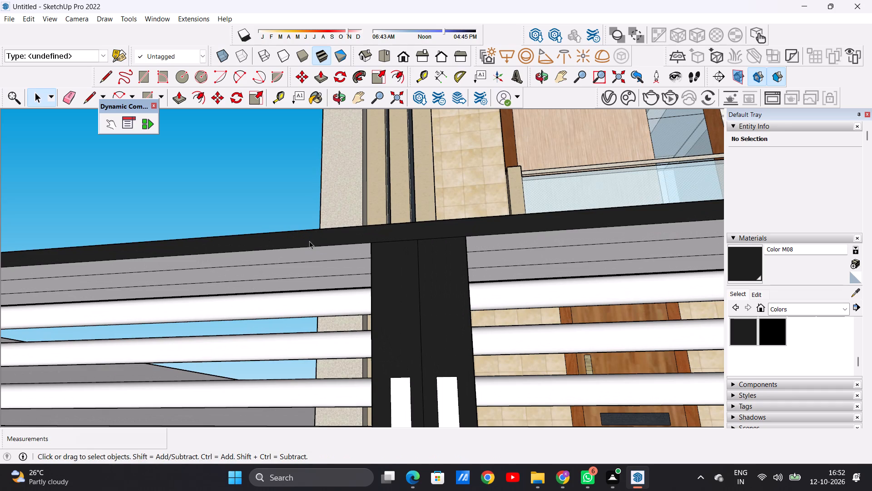
text(E)
click(308, 261)
drag(314, 273, 316, 277)
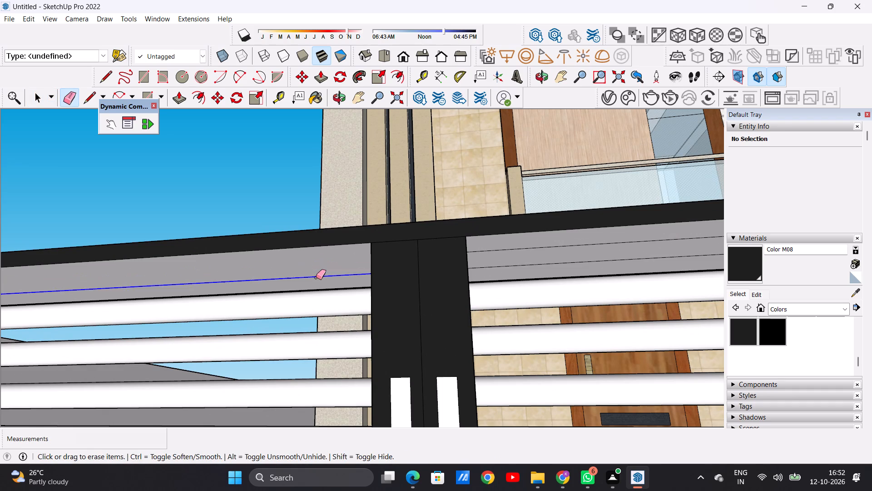
drag(497, 248, 502, 269)
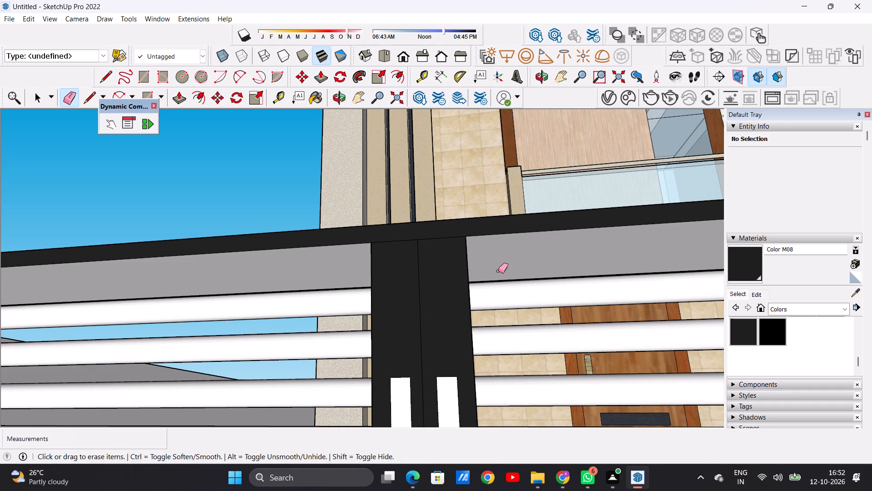
Paint the underside of the top beam above both gate leaves with Color M08.
key(space)
click(743, 265)
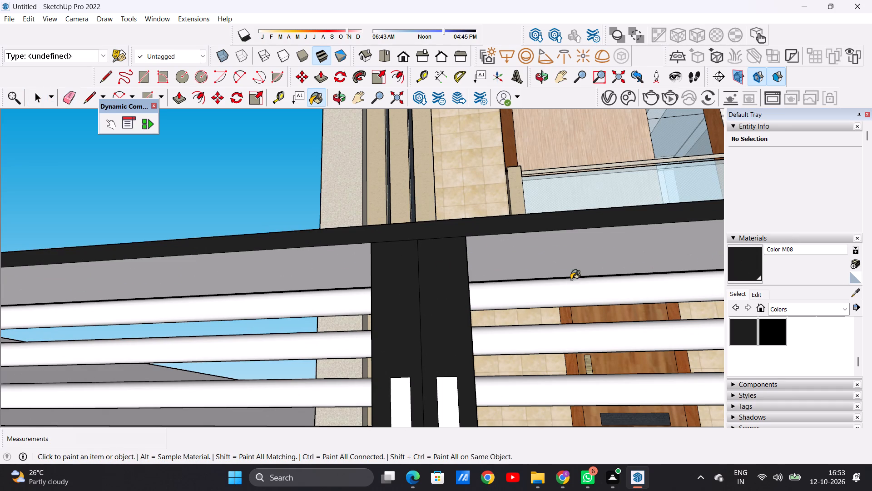
click(508, 252)
click(342, 261)
Paint the top surface and courtyard-side face of the gate's top beam with Color M08.
scroll(355, 266, down, 2)
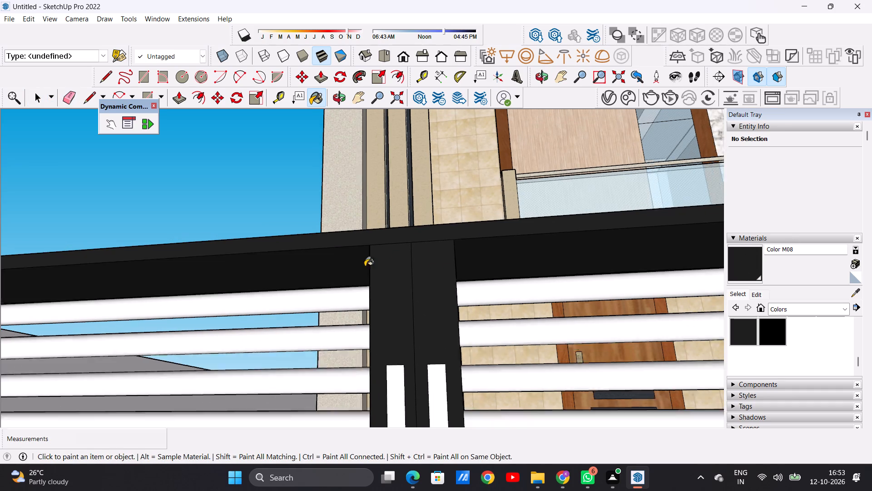
scroll(365, 266, down, 17)
middle_drag(443, 282, 494, 419)
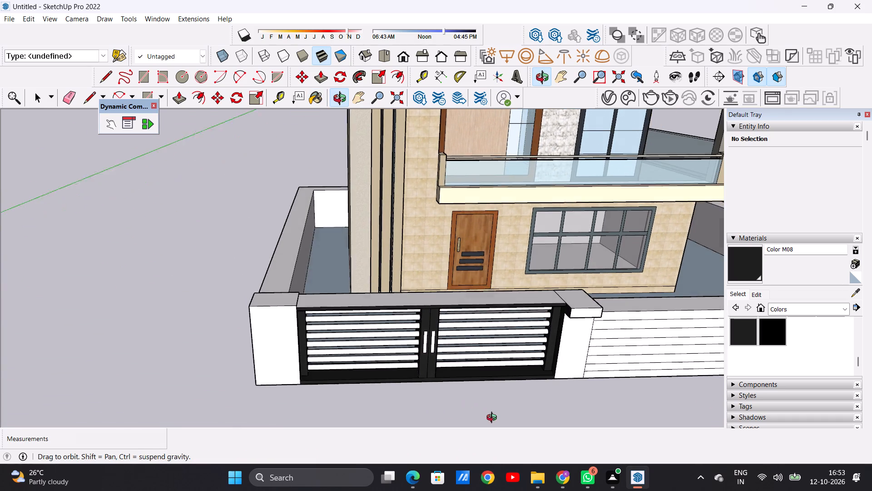
middle_drag(494, 419, 497, 421)
middle_drag(365, 246, 566, 255)
middle_drag(403, 283, 498, 278)
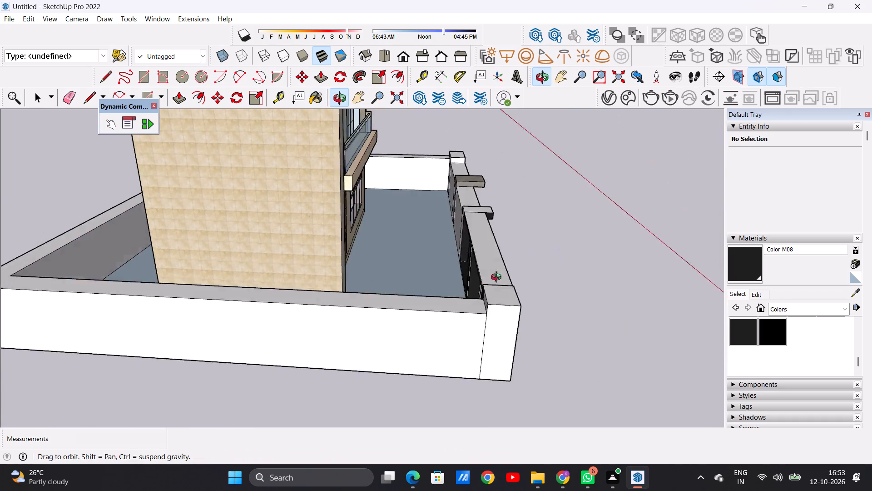
middle_drag(498, 278, 555, 273)
scroll(487, 265, up, 7)
middle_drag(427, 286, 472, 335)
click(568, 254)
scroll(581, 271, up, 11)
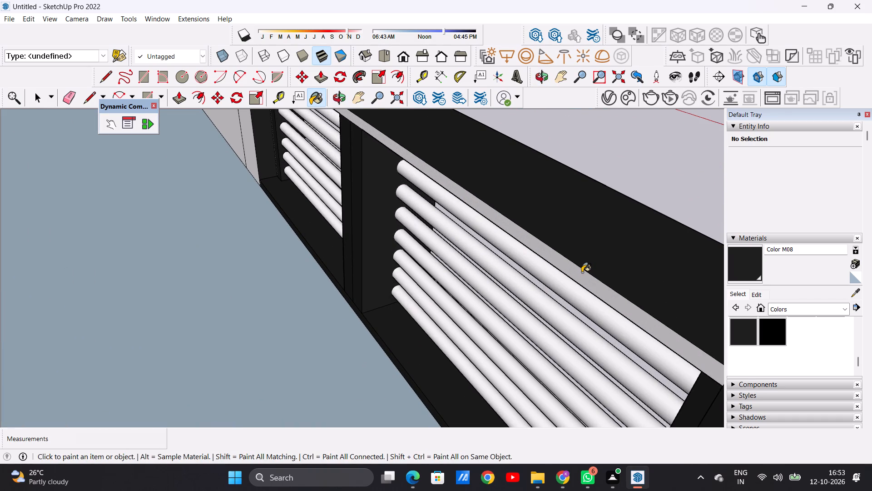
click(581, 272)
Examine the painted gate frame, bars and handles from the street side.
scroll(453, 258, down, 11)
middle_drag(547, 207, 358, 183)
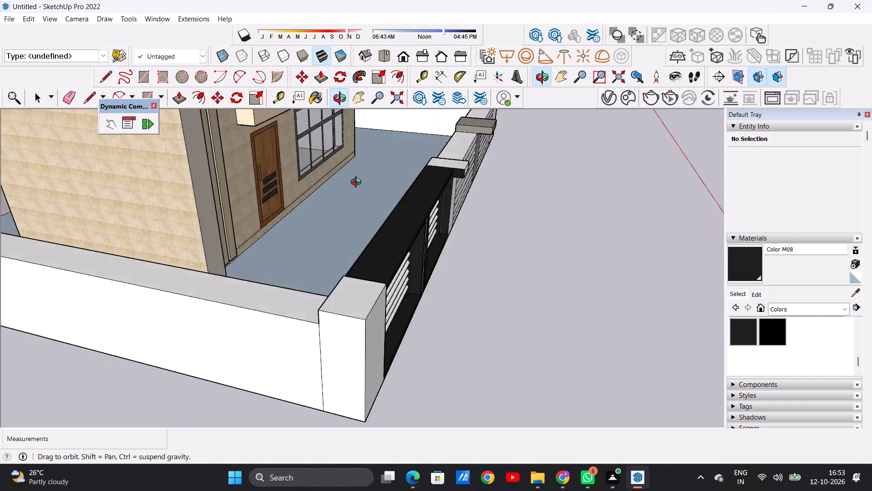
middle_drag(358, 183, 171, 136)
scroll(316, 251, up, 6)
middle_drag(323, 245, 265, 217)
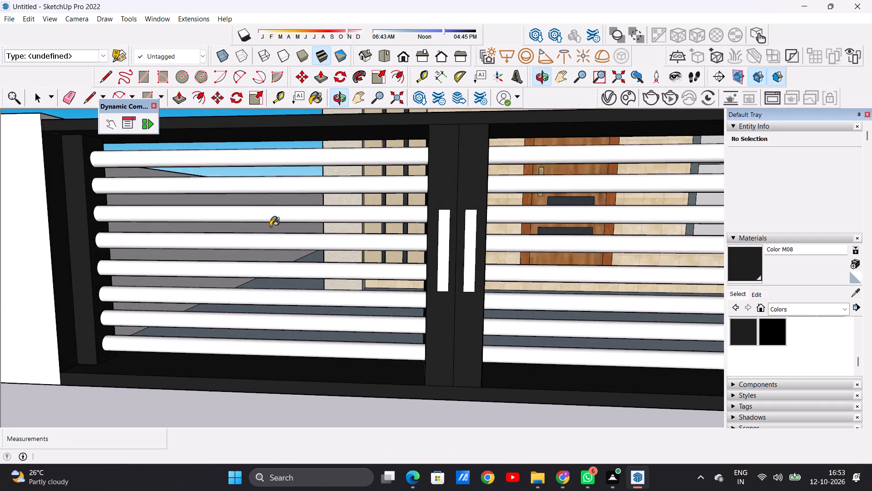
scroll(294, 245, down, 7)
middle_drag(352, 264, 343, 279)
middle_drag(413, 266, 428, 264)
key(space)
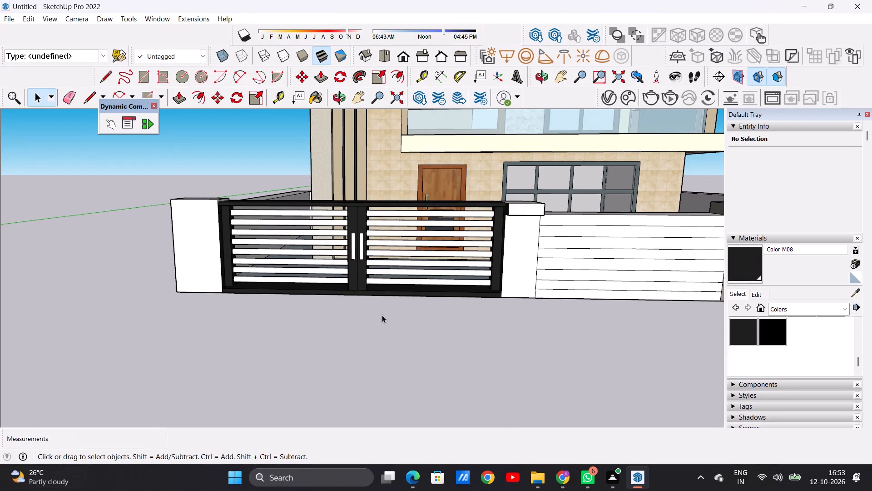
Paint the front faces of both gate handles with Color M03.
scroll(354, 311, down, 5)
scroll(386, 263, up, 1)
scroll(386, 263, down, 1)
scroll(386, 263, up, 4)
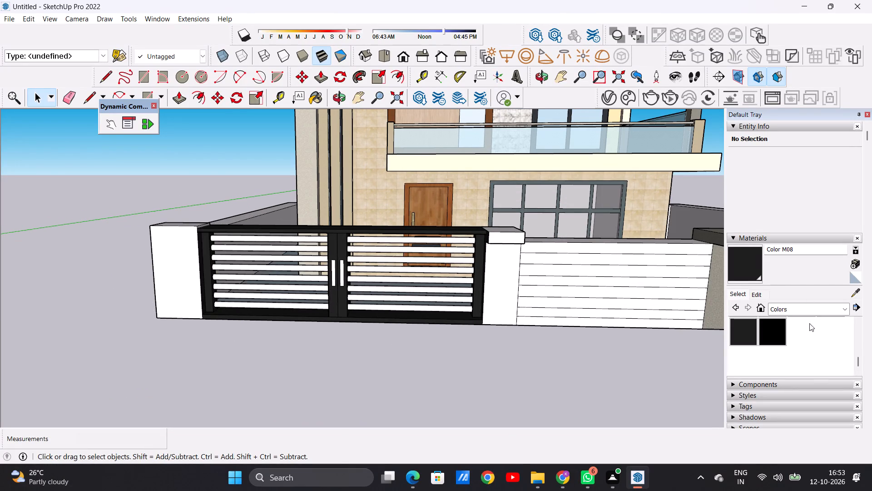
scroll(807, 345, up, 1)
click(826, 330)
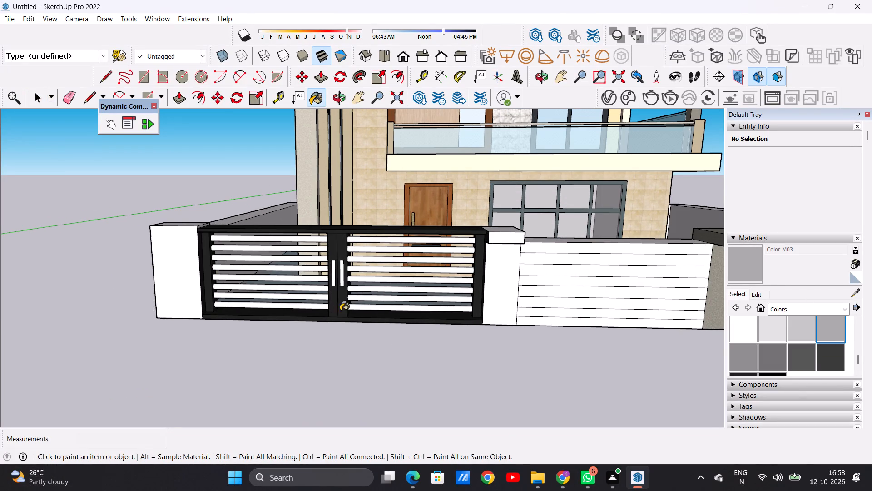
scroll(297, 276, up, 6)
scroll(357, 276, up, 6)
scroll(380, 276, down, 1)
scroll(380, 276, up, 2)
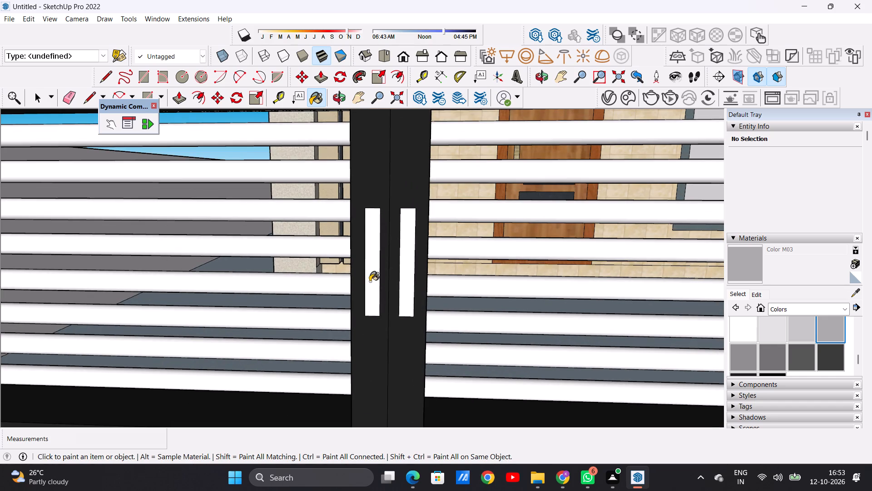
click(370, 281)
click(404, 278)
Paint the front faces of both gate handles with the darker grey Color M05.
scroll(351, 283, down, 11)
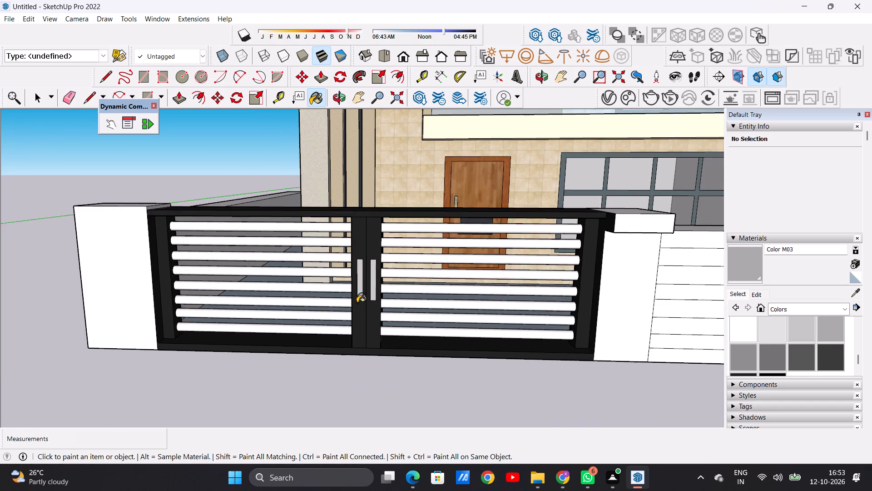
scroll(357, 303, down, 2)
click(767, 359)
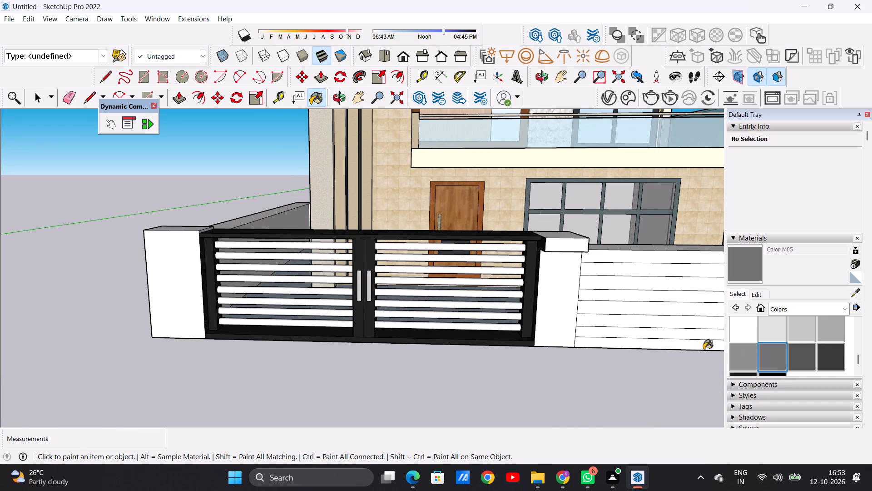
scroll(358, 300, up, 16)
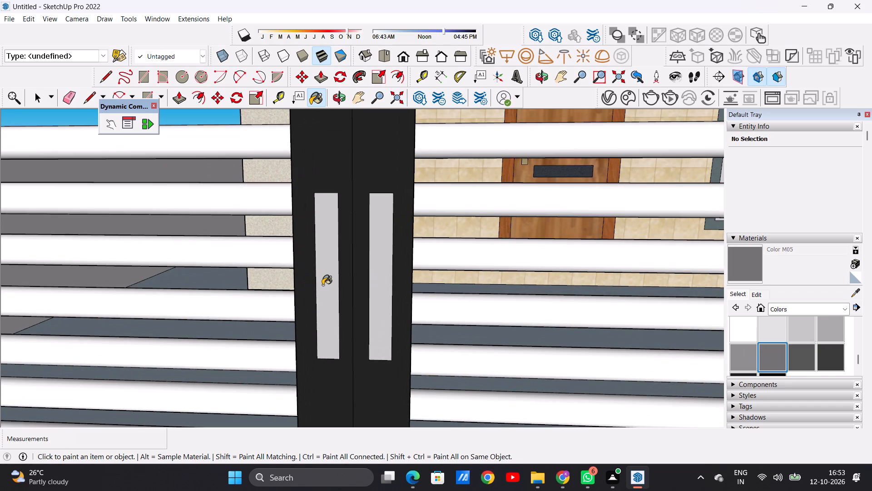
click(323, 285)
click(381, 277)
scroll(309, 350, down, 11)
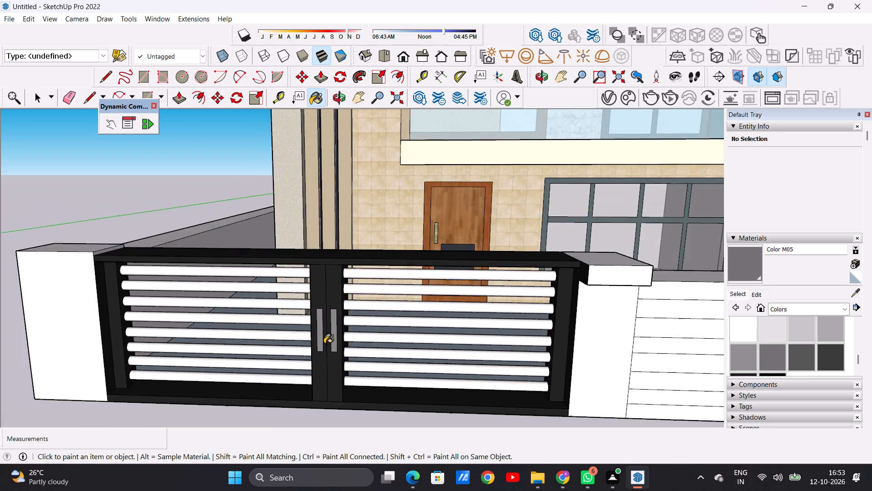
scroll(324, 344, down, 7)
key(space)
Paint the top horizontal bar of the gate leaves with Formica Laminate Dark from the Synthetic Surfaces materials.
scroll(312, 343, down, 4)
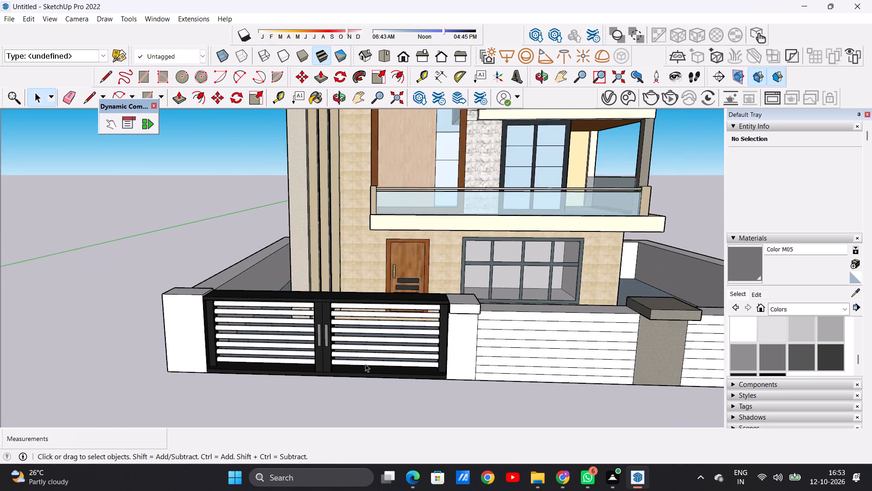
middle_drag(365, 364, 357, 334)
scroll(378, 314, up, 4)
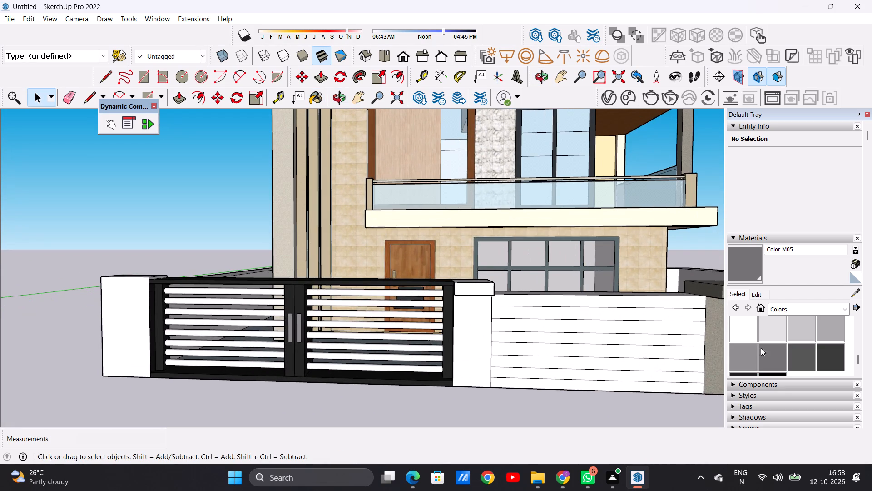
scroll(816, 354, down, 1)
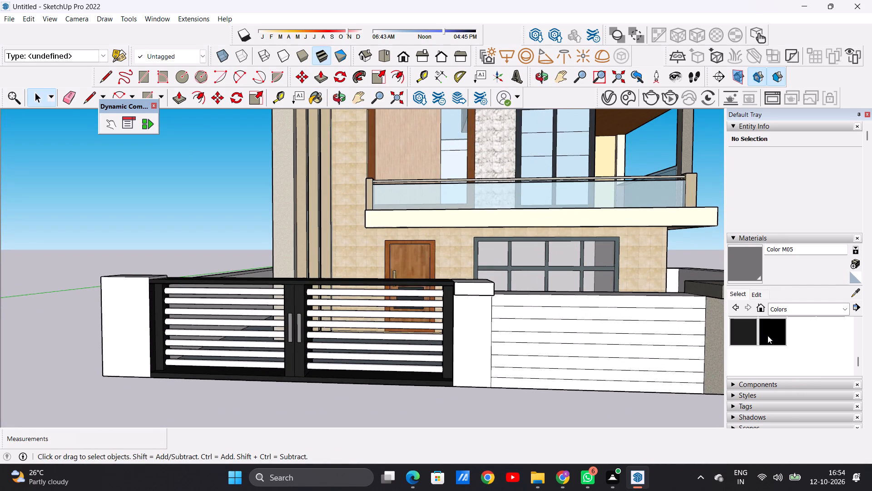
scroll(776, 342, up, 4)
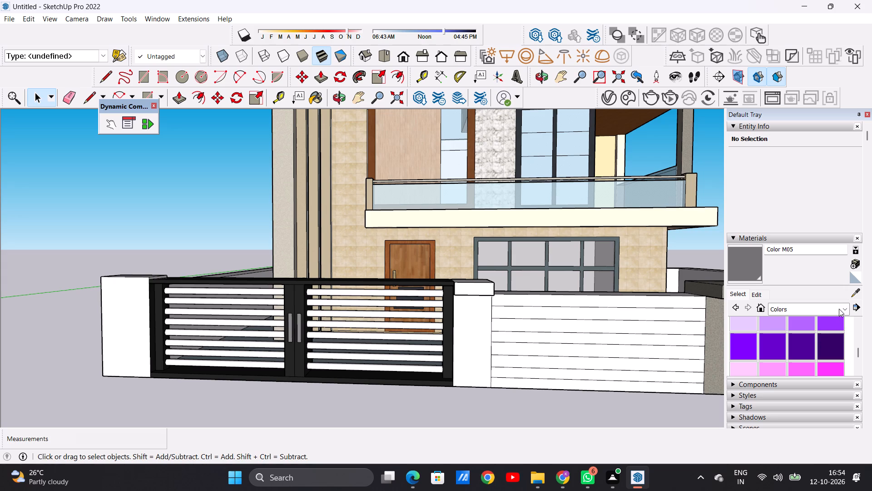
click(839, 309)
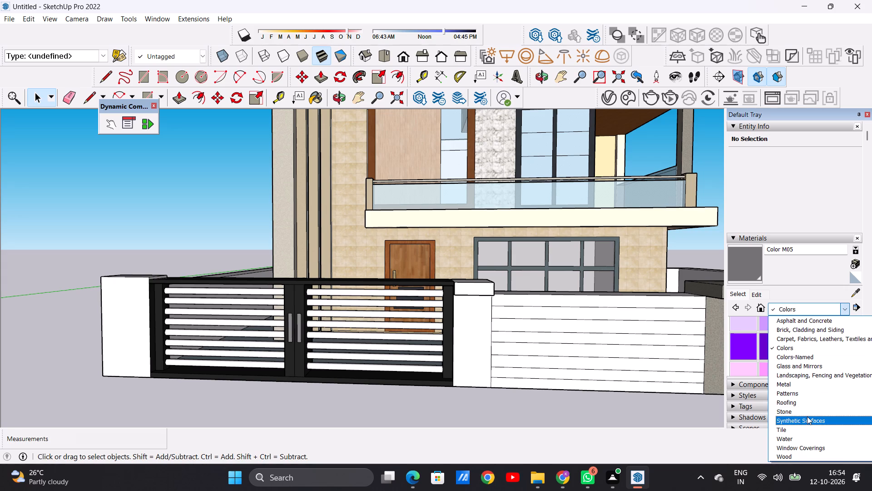
click(807, 416)
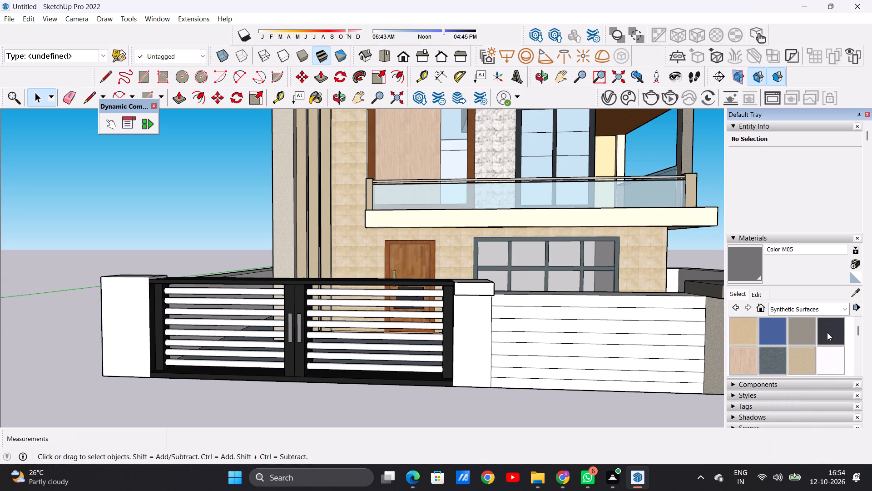
click(827, 332)
scroll(332, 291, up, 6)
scroll(332, 291, down, 1)
scroll(332, 291, up, 4)
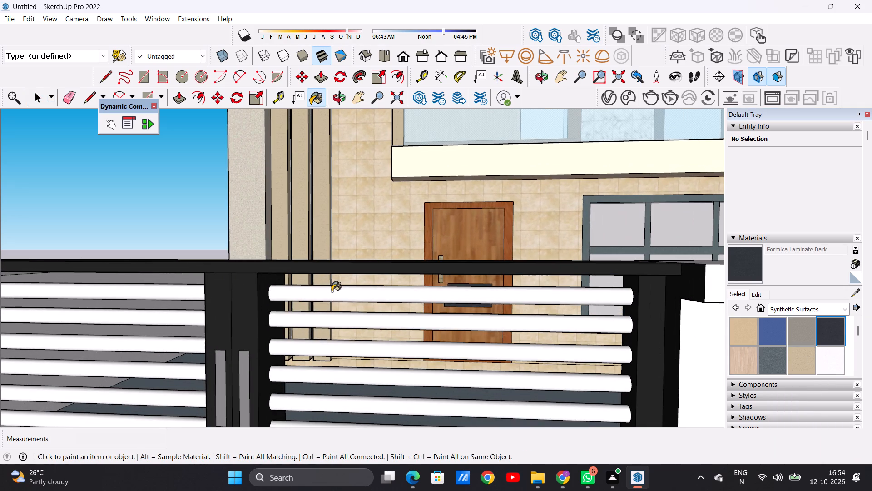
click(332, 291)
Paint the second and third horizontal gate bars from the top with Formica Laminate Dark.
scroll(355, 313, down, 11)
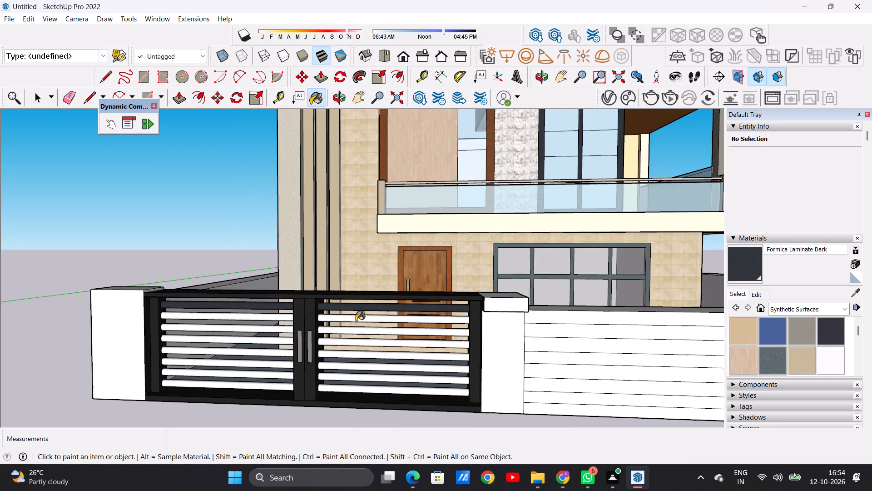
scroll(356, 321, down, 1)
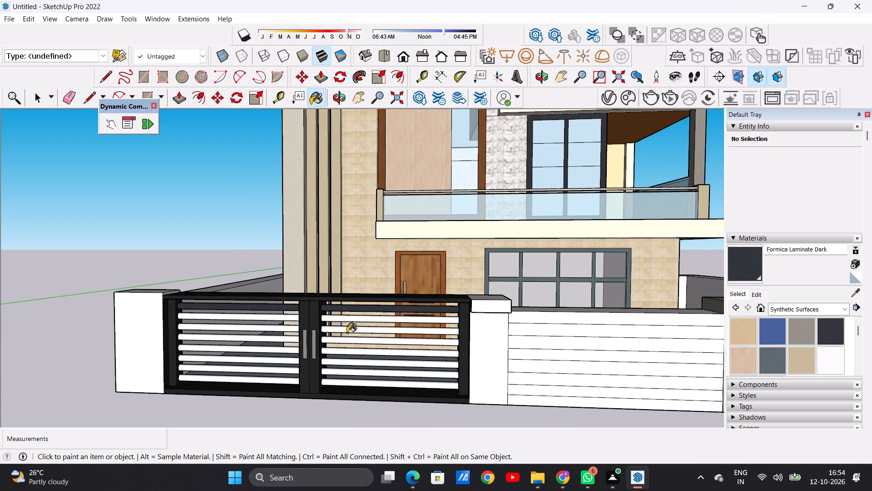
scroll(347, 333, down, 4)
scroll(359, 320, up, 10)
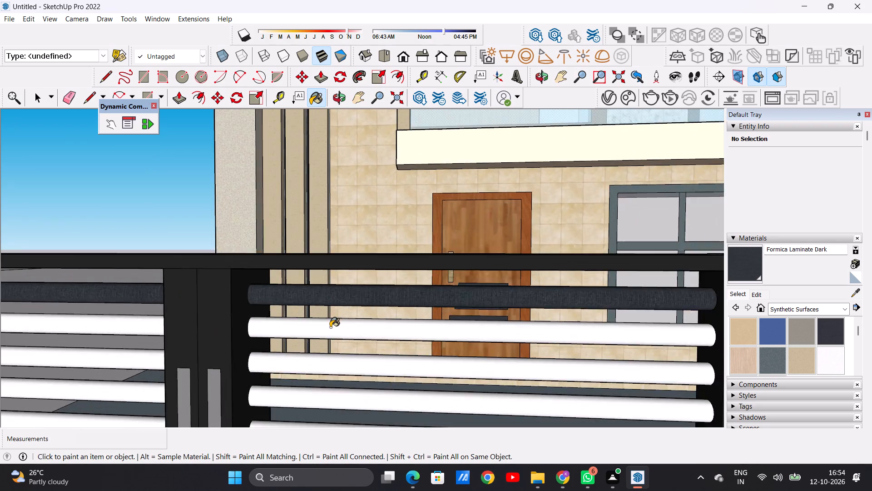
scroll(330, 327, up, 9)
click(324, 326)
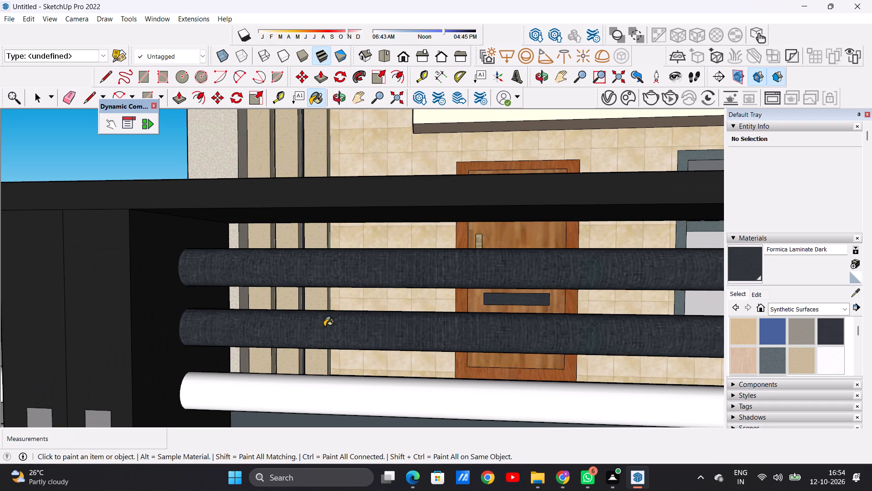
scroll(304, 322, down, 4)
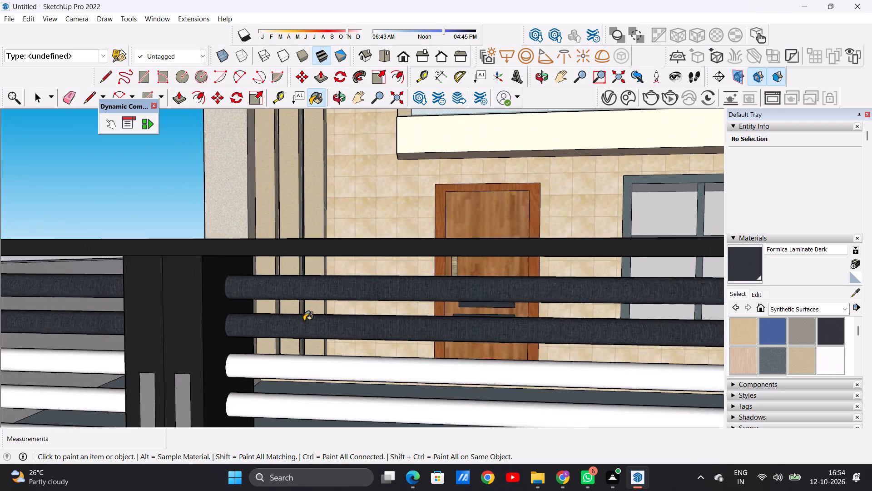
scroll(304, 321, down, 7)
scroll(263, 351, up, 13)
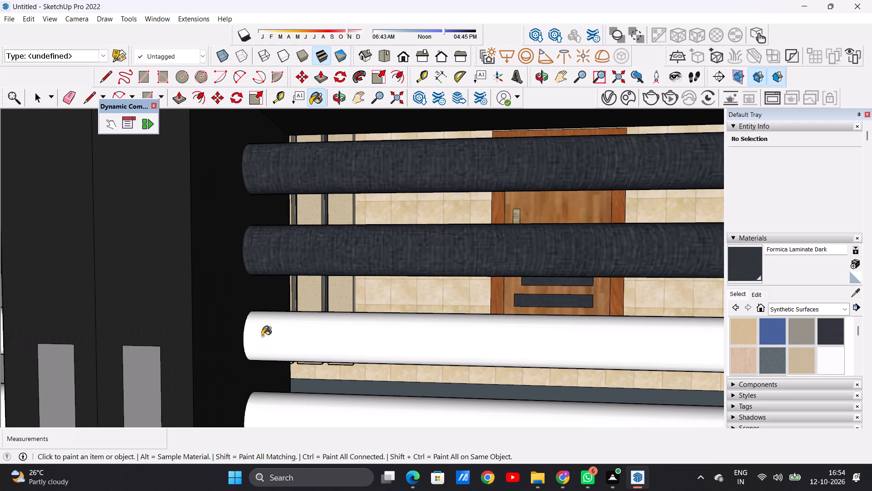
click(262, 336)
Paint the fourth, fifth and sixth horizontal gate bars from the top with Formica Laminate Dark.
scroll(265, 330, down, 20)
scroll(265, 330, down, 7)
scroll(308, 338, up, 4)
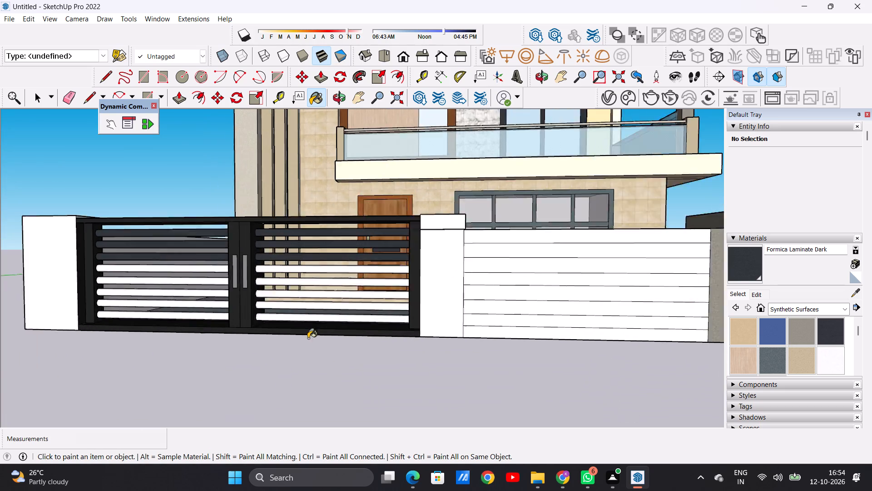
scroll(308, 338, up, 4)
middle_drag(352, 296, 286, 319)
scroll(269, 276, up, 2)
scroll(267, 273, down, 1)
scroll(266, 273, up, 7)
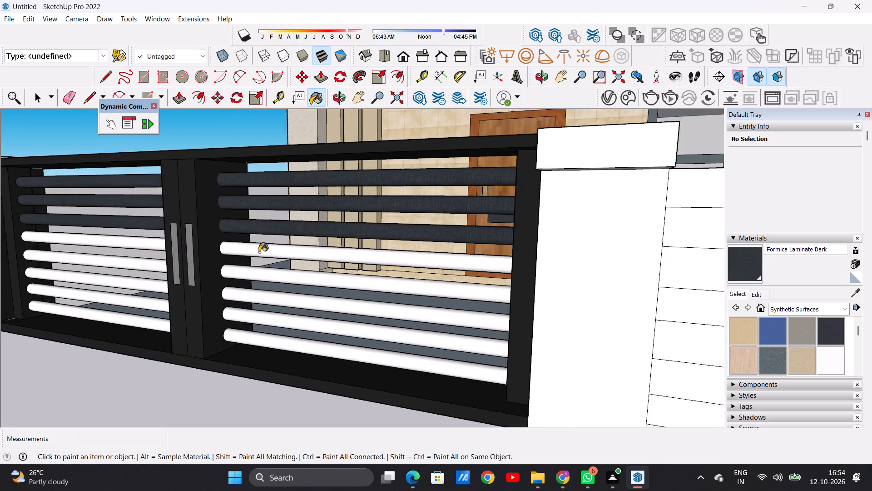
scroll(259, 252, up, 8)
click(256, 245)
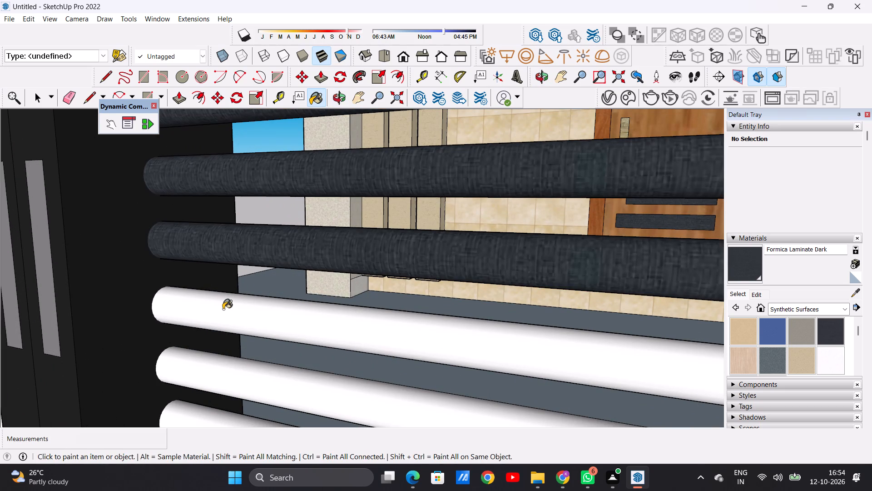
click(223, 309)
click(212, 367)
Paint the two lowest horizontal gate bars with Formica Laminate Dark.
scroll(309, 296, down, 11)
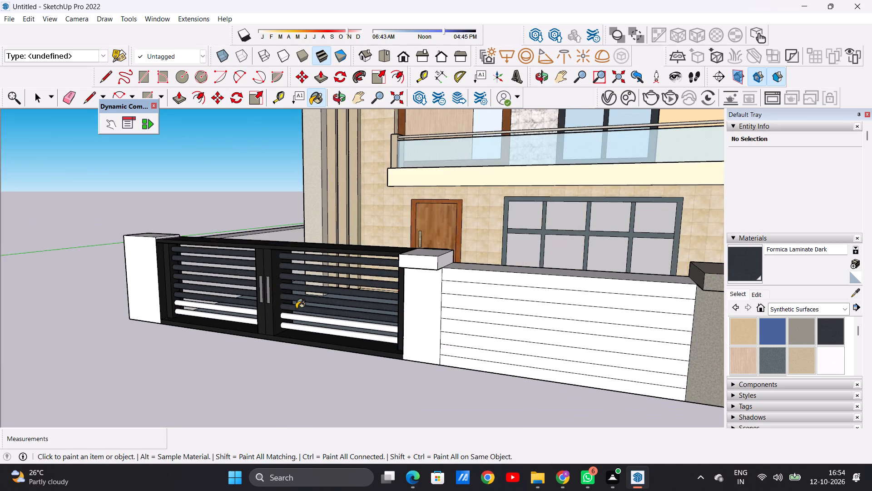
scroll(301, 347, up, 14)
scroll(304, 343, down, 1)
scroll(304, 343, up, 1)
click(287, 272)
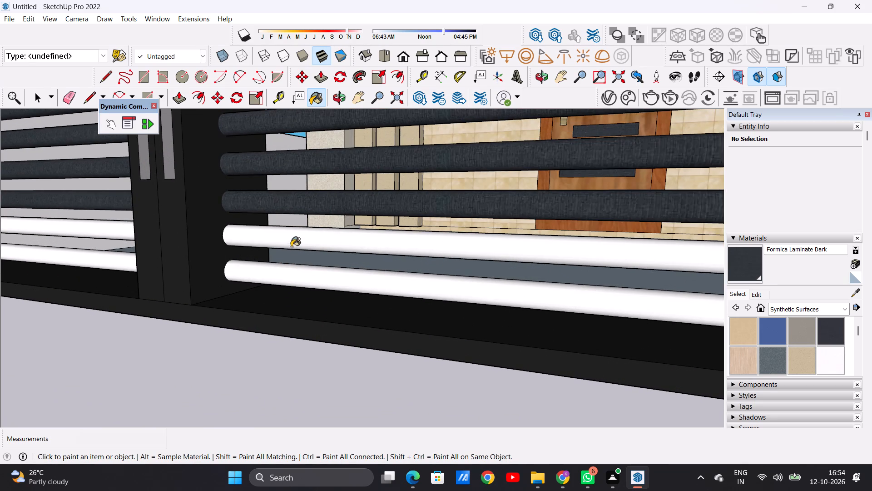
click(291, 245)
Examine the painted gate and the front compound wall from the street and from the side of the villa.
scroll(280, 354, down, 12)
middle_drag(299, 338, 371, 333)
scroll(290, 338, down, 5)
middle_click(303, 336)
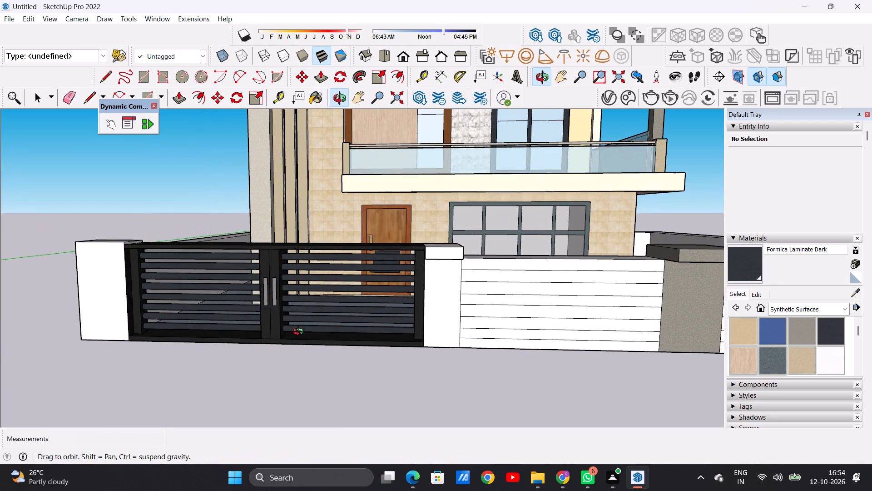
scroll(292, 336, down, 12)
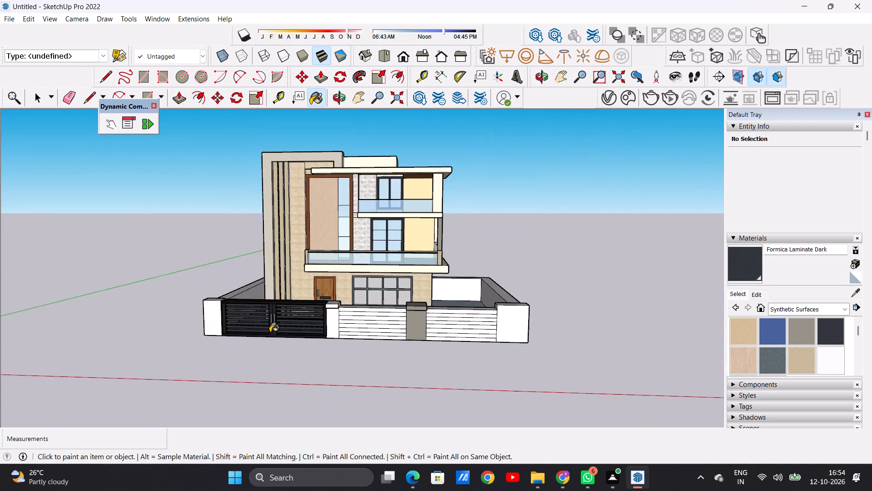
scroll(290, 329, up, 20)
scroll(290, 329, up, 2)
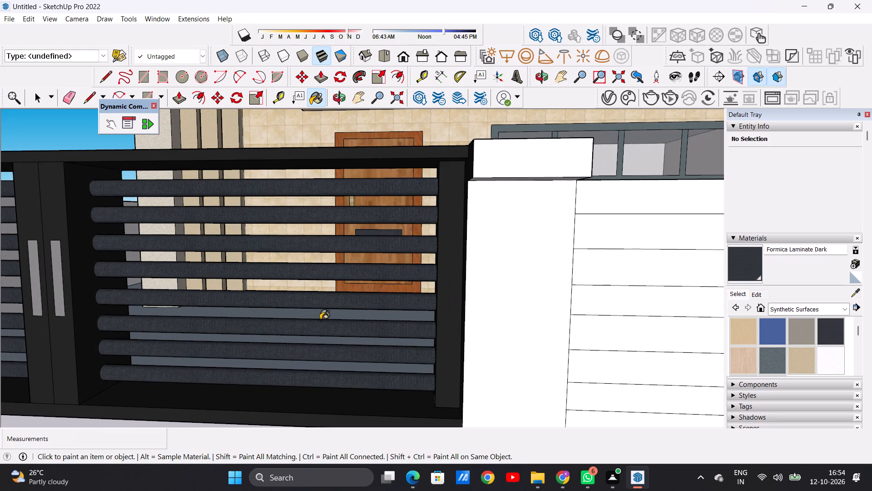
key(space)
scroll(320, 320, down, 2)
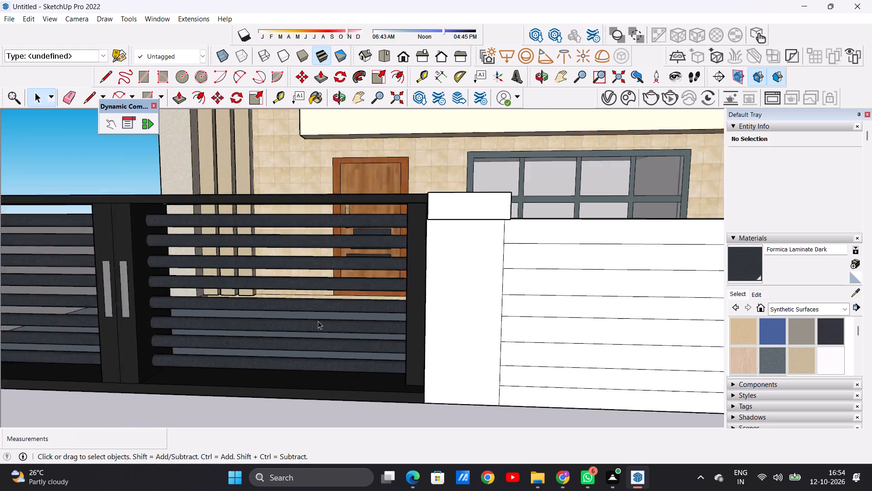
scroll(318, 321, down, 14)
middle_drag(381, 285, 60, 352)
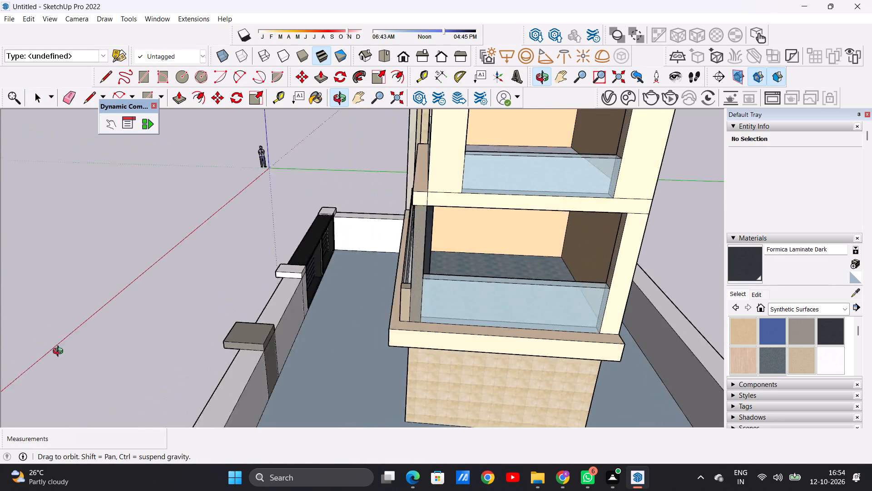
middle_drag(60, 352, 103, 346)
scroll(364, 279, up, 5)
middle_drag(359, 285, 454, 261)
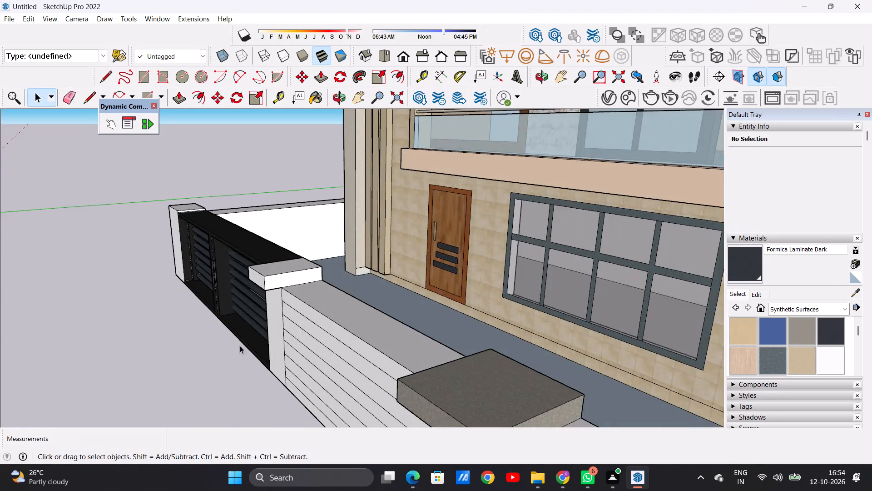
middle_drag(240, 346, 392, 317)
scroll(208, 325, down, 7)
middle_drag(243, 336, 274, 331)
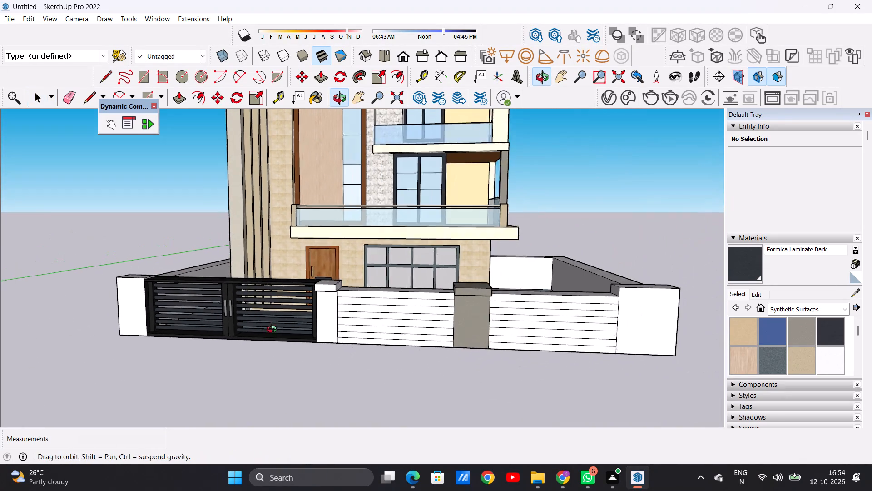
middle_drag(274, 331, 295, 328)
scroll(208, 326, down, 4)
scroll(171, 339, down, 6)
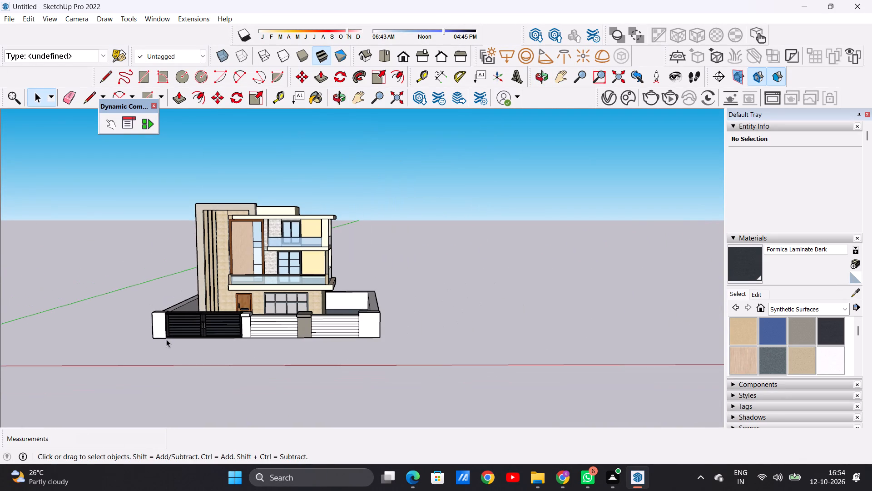
scroll(287, 340, up, 9)
scroll(286, 309, down, 1)
scroll(288, 310, up, 3)
scroll(258, 322, down, 5)
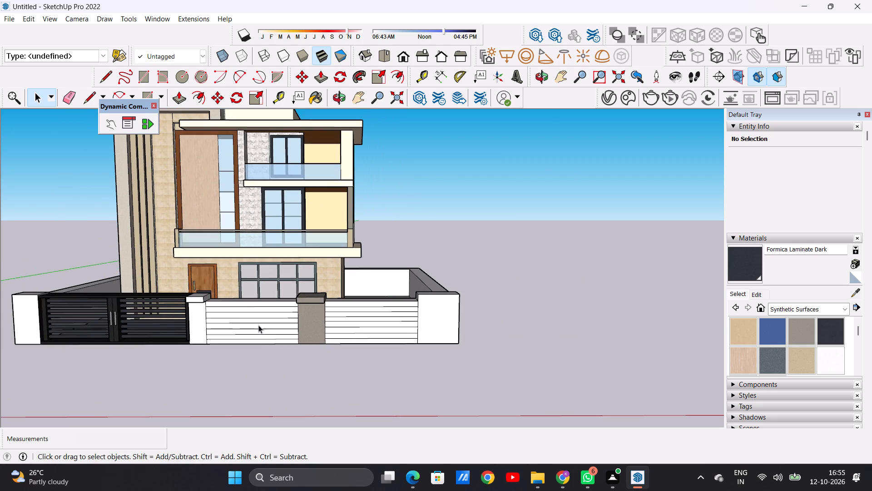
scroll(301, 308, up, 10)
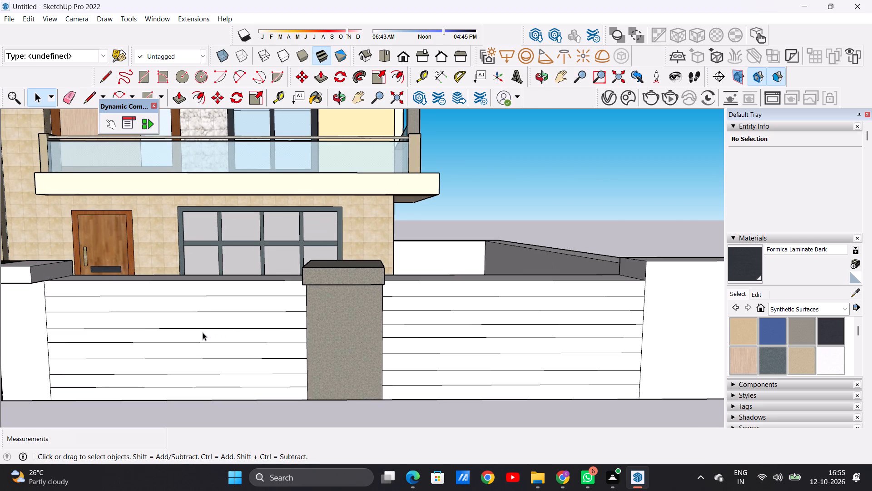
Examine the painted gate and the unpainted front compound wall panels from the street.
scroll(203, 332, down, 13)
scroll(114, 321, up, 1)
scroll(108, 321, down, 1)
scroll(106, 321, up, 14)
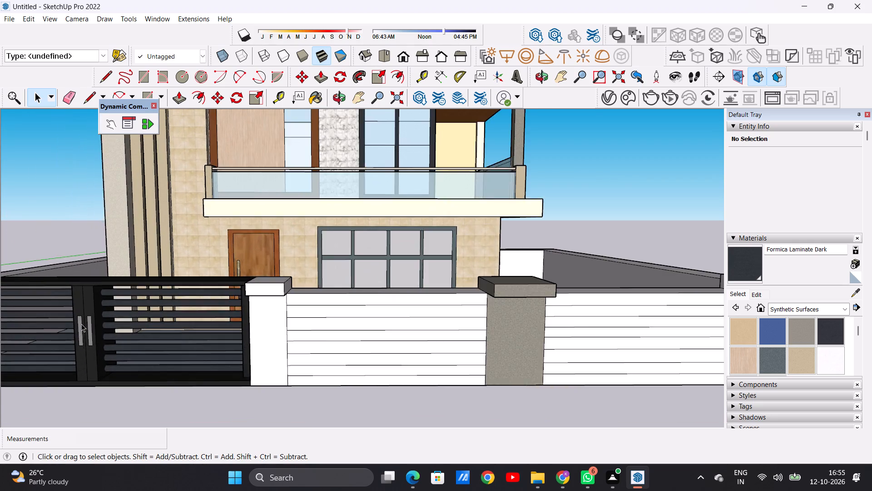
scroll(81, 324, up, 4)
middle_drag(248, 319, 93, 335)
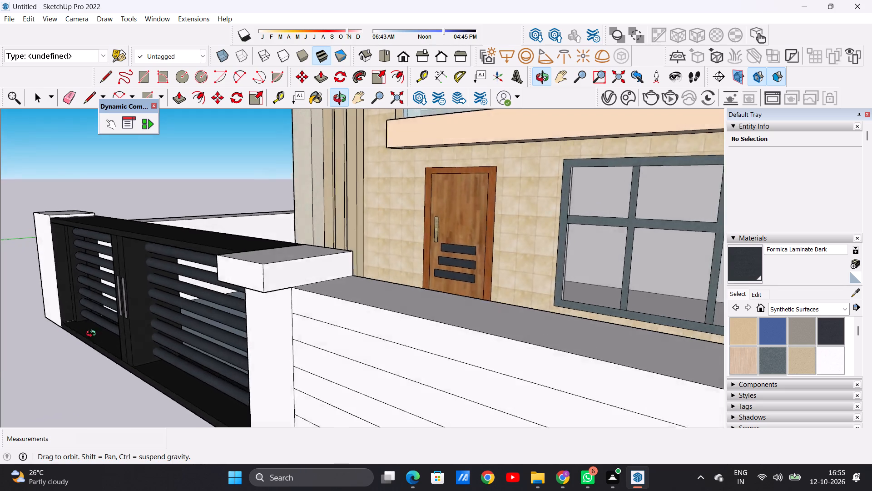
middle_drag(93, 335, 269, 314)
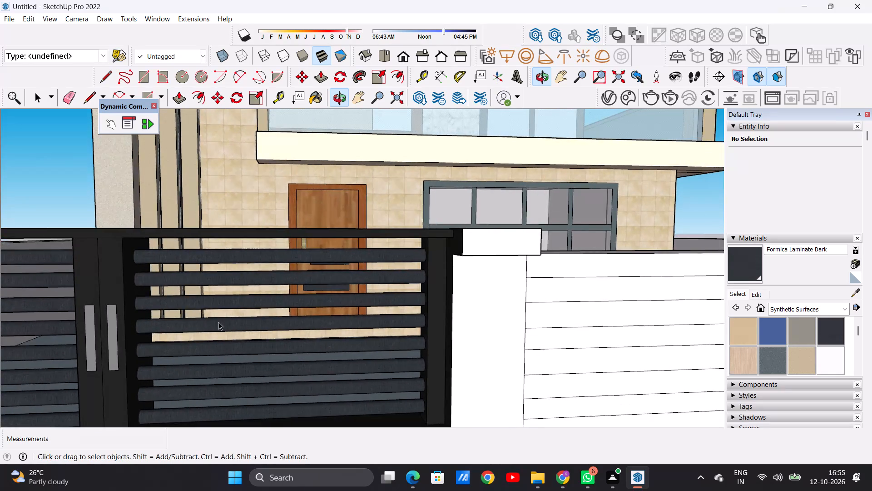
scroll(218, 324, down, 18)
scroll(284, 343, up, 2)
scroll(284, 343, down, 1)
scroll(285, 343, up, 2)
middle_drag(338, 346, 324, 332)
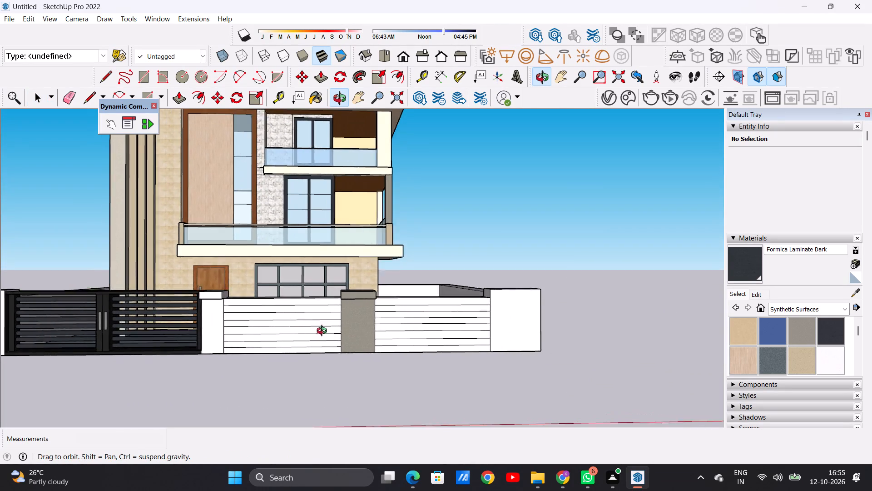
middle_drag(324, 332, 314, 333)
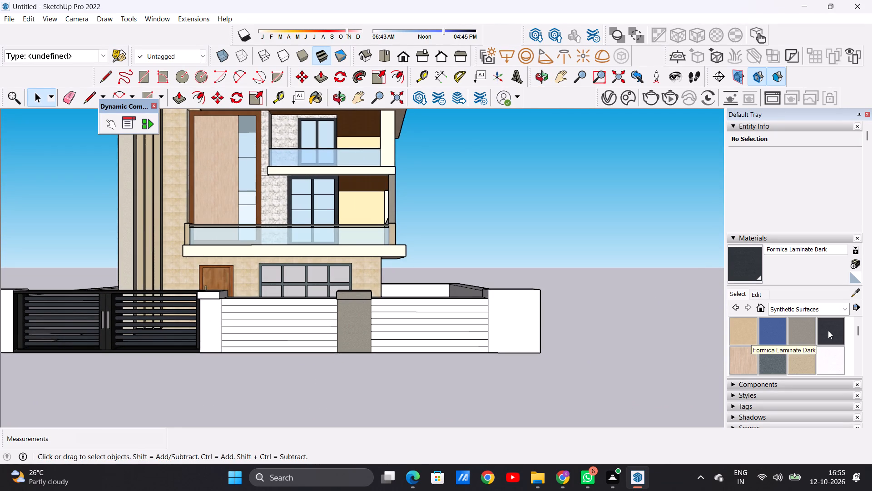
Paint all eight horizontal strips of the front wall panel between the gate pillar and middle pillar with Formica Laminate Dark.
click(828, 331)
scroll(217, 325, up, 7)
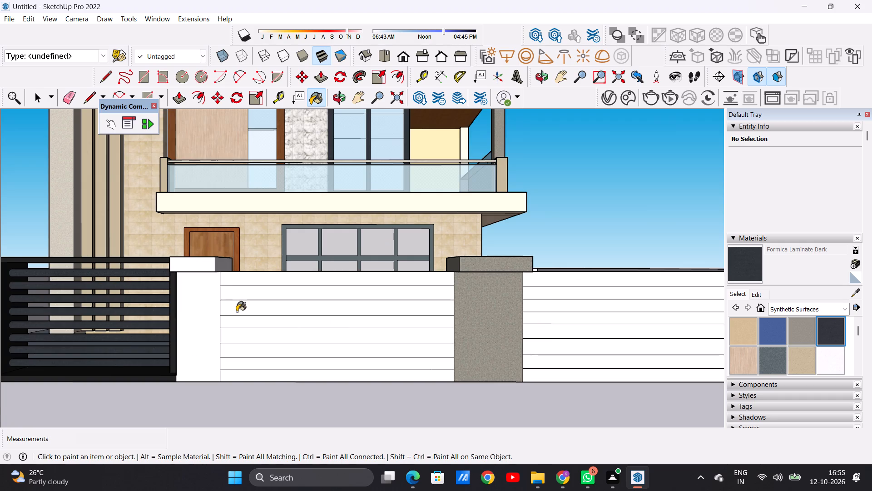
scroll(237, 311, up, 3)
scroll(237, 311, down, 1)
scroll(229, 282, up, 4)
click(226, 273)
click(236, 292)
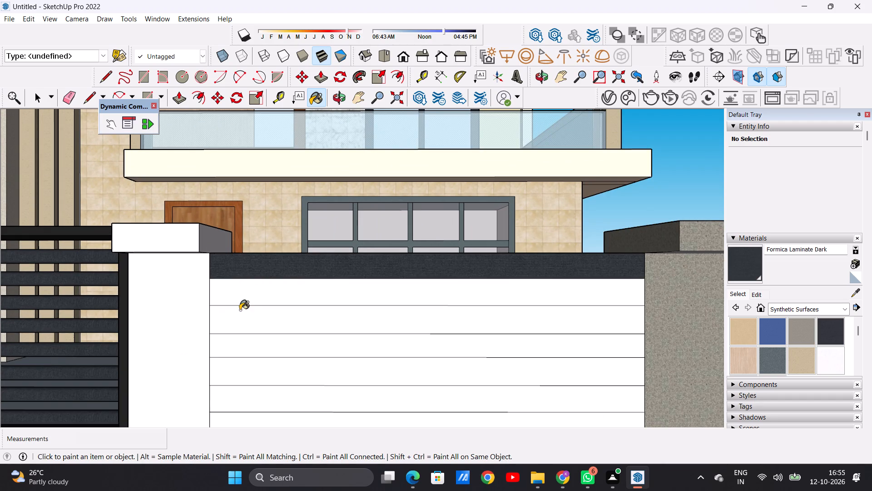
click(240, 312)
click(242, 347)
click(241, 364)
click(242, 391)
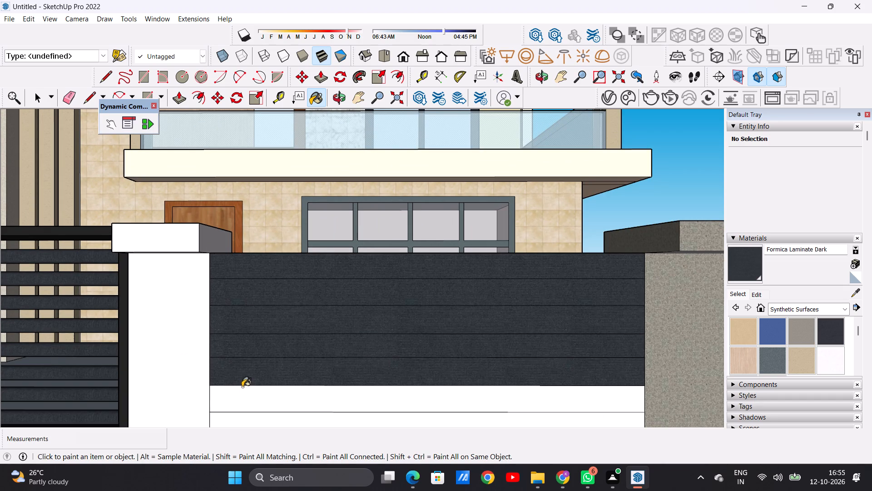
scroll(225, 295, down, 9)
scroll(245, 358, up, 11)
click(236, 361)
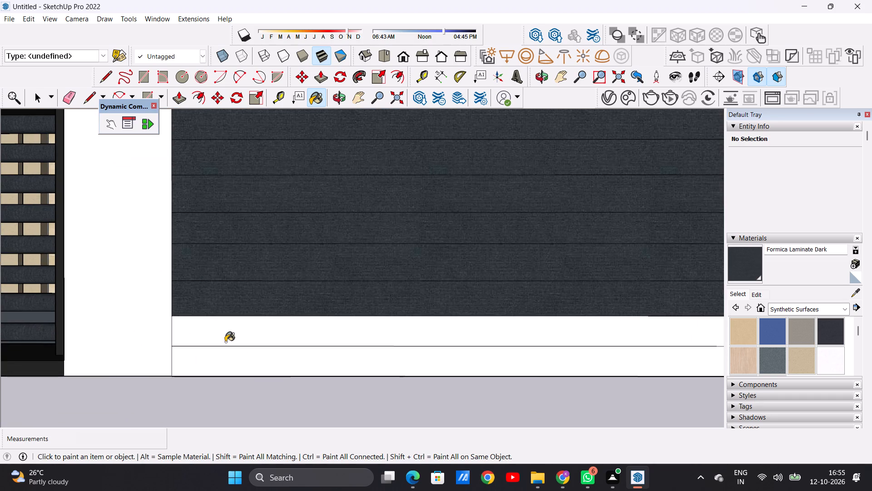
click(225, 342)
Paint the upper five strips of the front wall panel between the middle pillar and the far corner with Formica Laminate Dark.
scroll(223, 360, down, 17)
scroll(227, 354, down, 4)
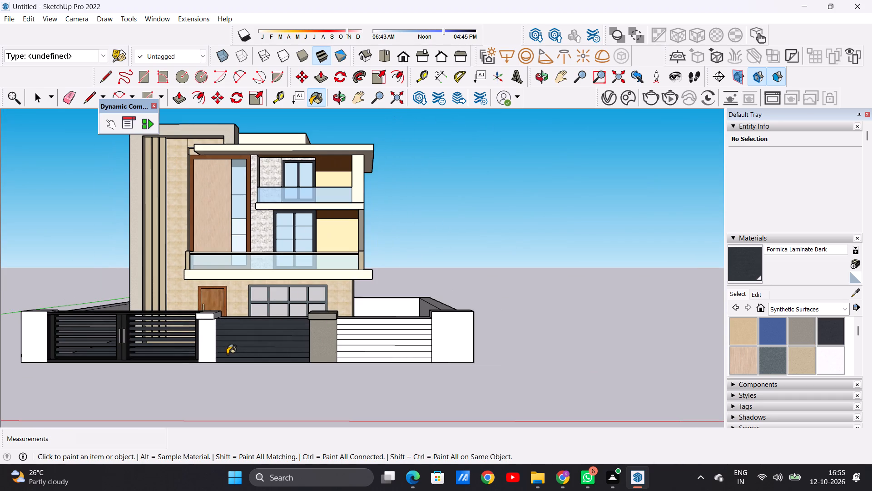
scroll(227, 354, down, 3)
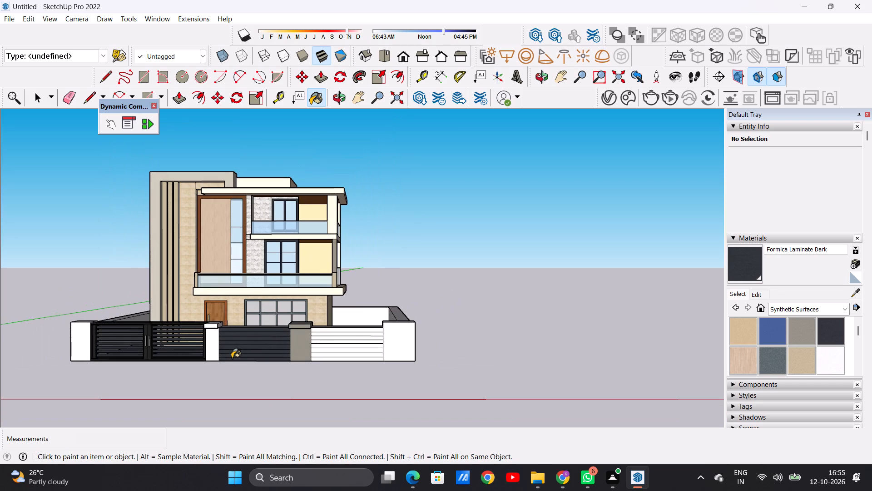
scroll(371, 334, up, 1)
scroll(369, 335, down, 1)
scroll(363, 337, up, 20)
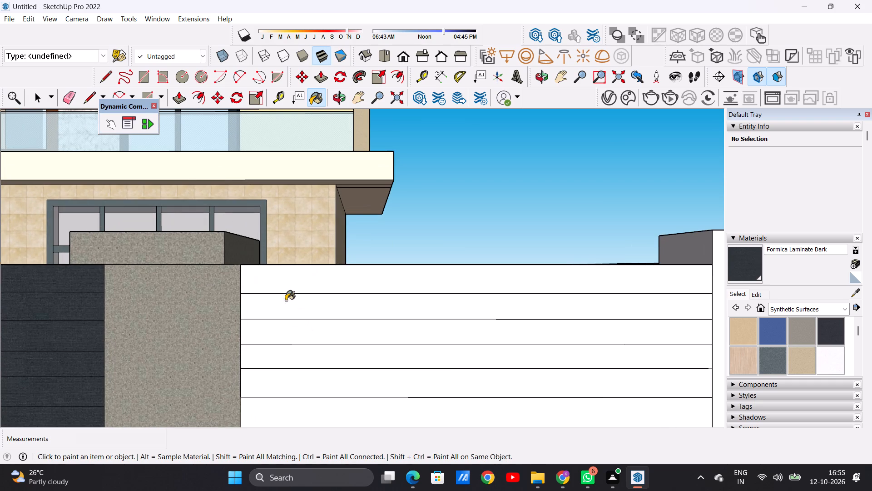
click(276, 286)
click(277, 304)
click(275, 334)
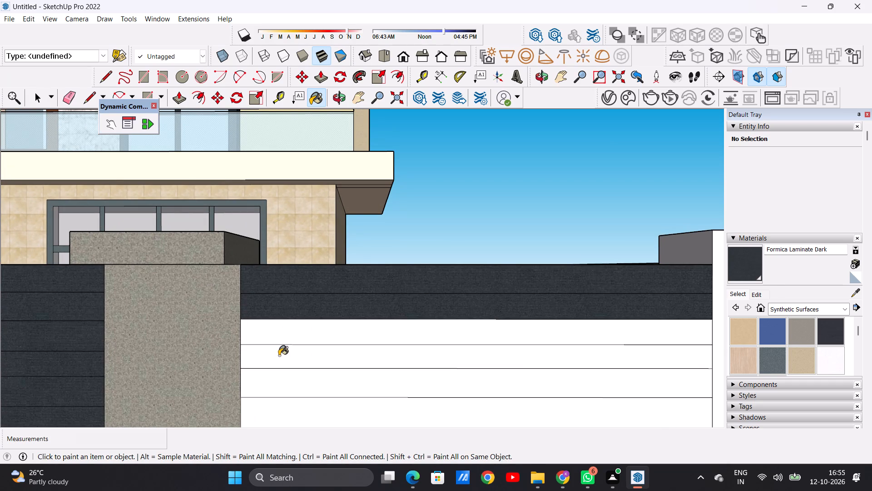
click(279, 356)
click(273, 382)
Paint the three lowest strips of the wall panel between the middle pillar and the far corner with Formica Laminate Dark.
scroll(266, 302, down, 6)
scroll(283, 365, up, 2)
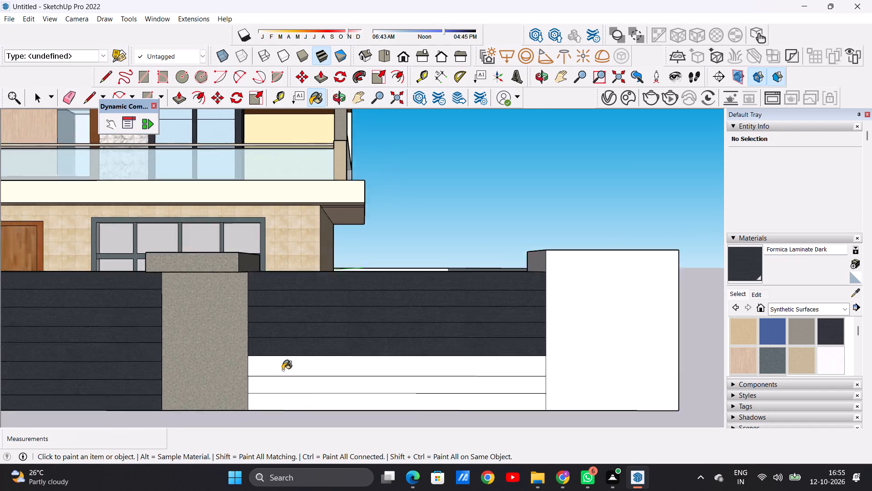
scroll(282, 370, up, 8)
click(282, 371)
click(280, 406)
scroll(267, 276, down, 8)
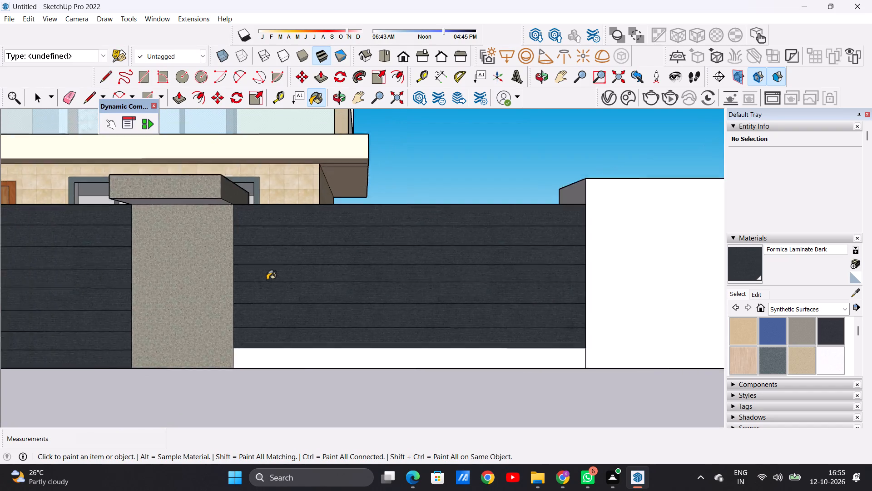
scroll(267, 280, down, 2)
scroll(272, 335, up, 6)
scroll(267, 351, down, 5)
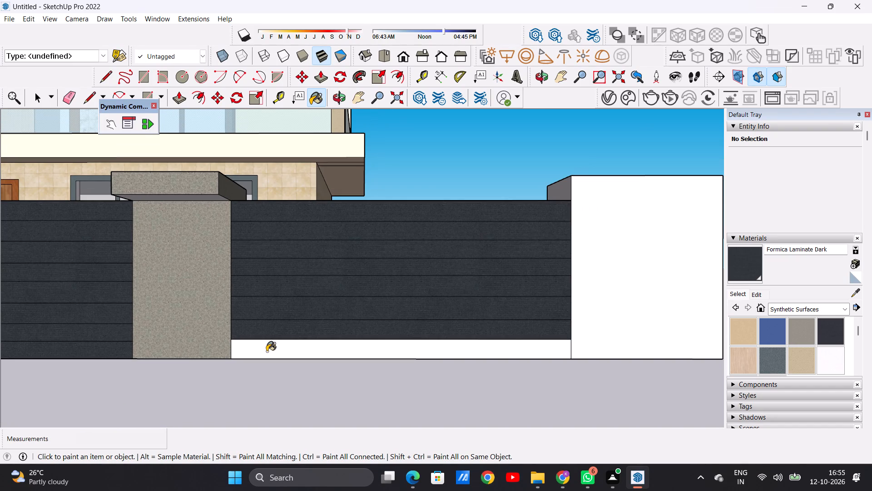
click(264, 351)
Paint the front of the pillar between the gate and wall panel, plus its cap's top and front, with Formica Graystone.
scroll(265, 354, down, 16)
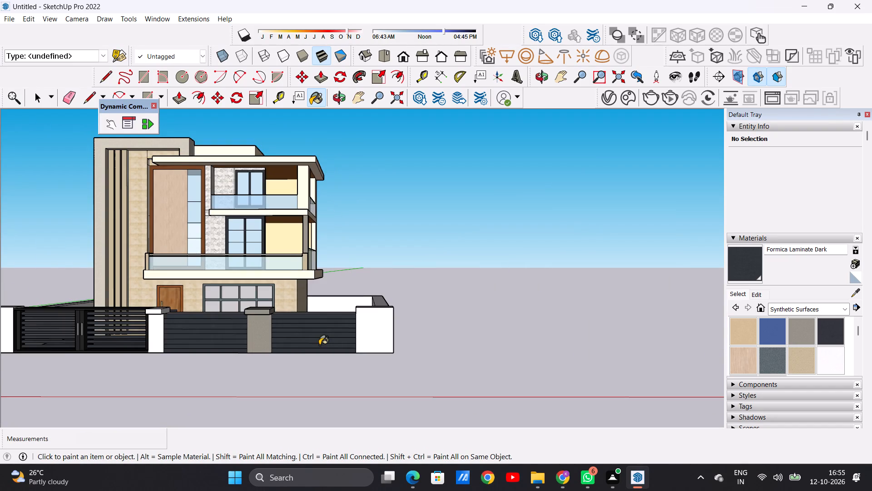
scroll(325, 347, down, 3)
scroll(260, 330, up, 5)
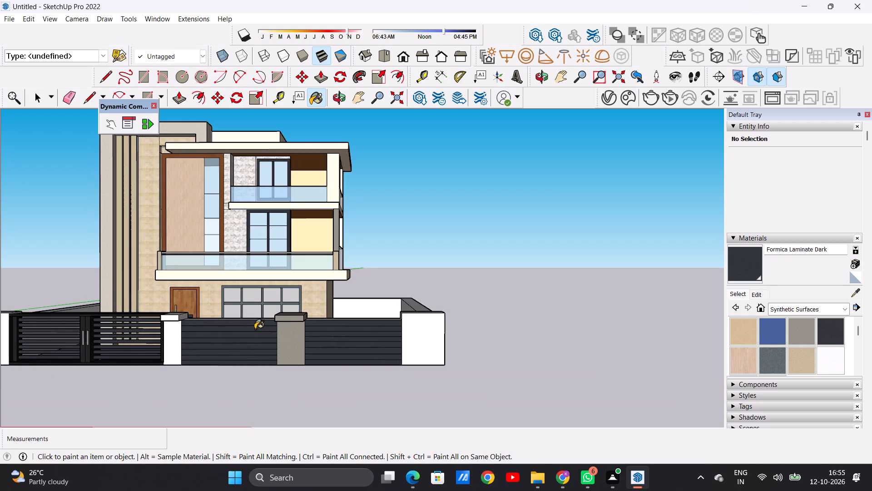
middle_drag(249, 329, 253, 396)
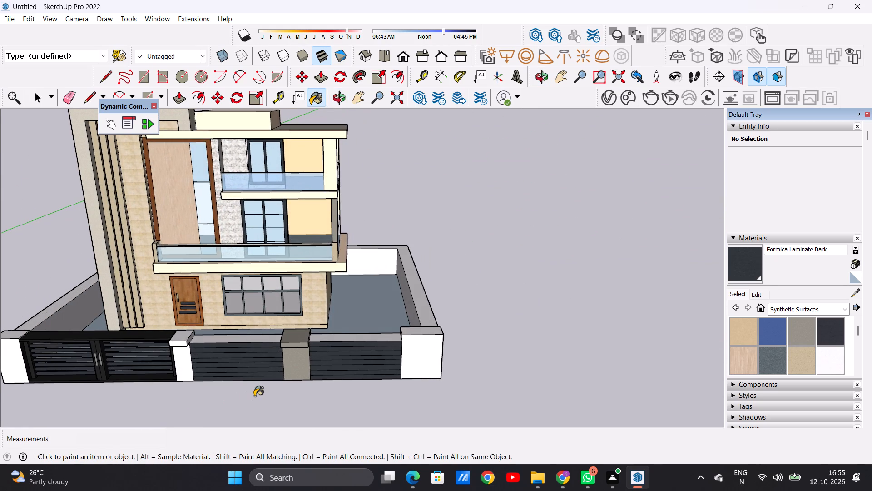
key(space)
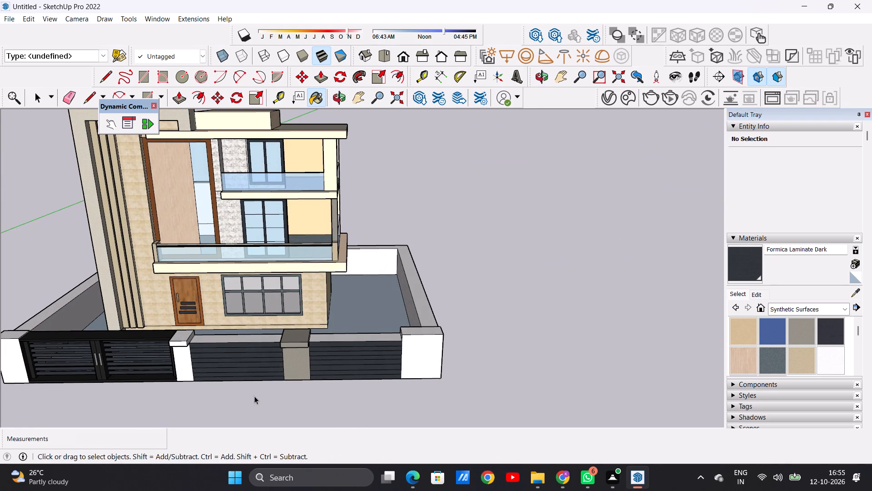
scroll(314, 371, down, 7)
scroll(232, 393, up, 4)
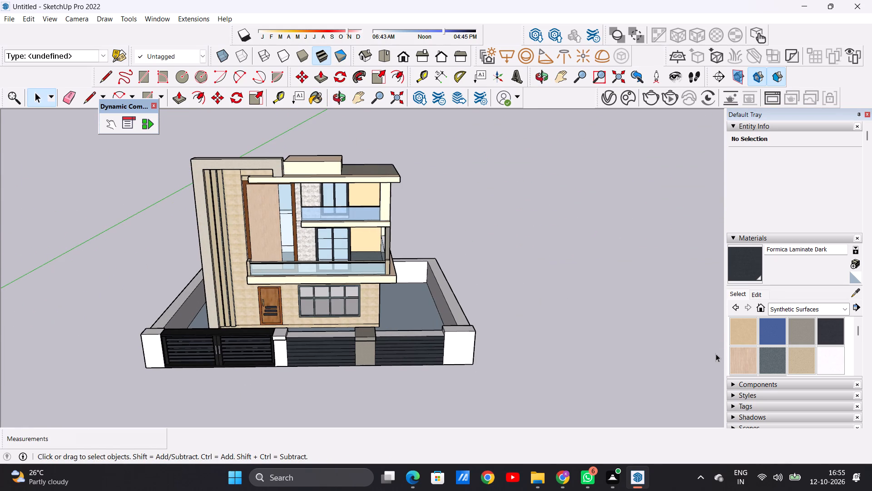
click(798, 325)
scroll(339, 371, up, 3)
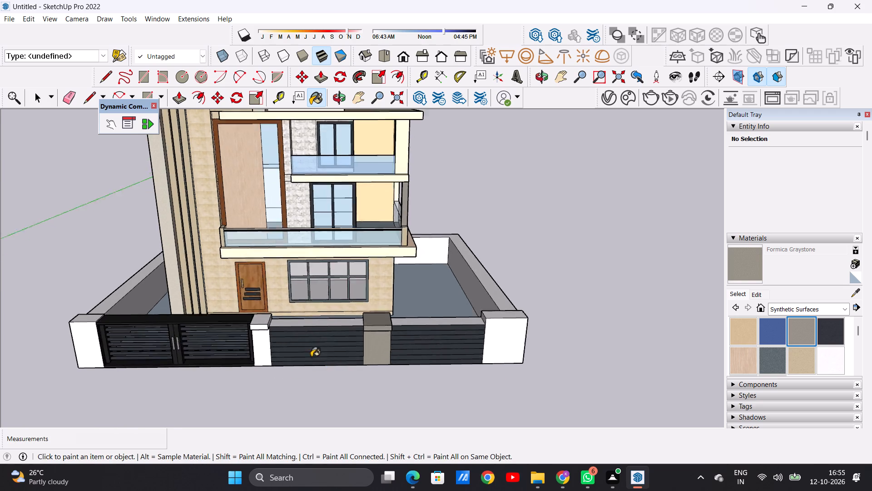
scroll(311, 357, up, 8)
click(248, 336)
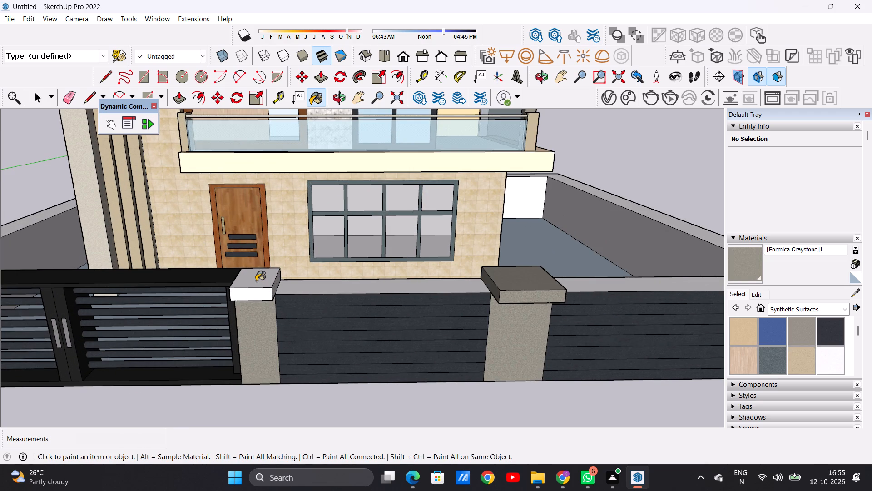
click(256, 281)
click(253, 292)
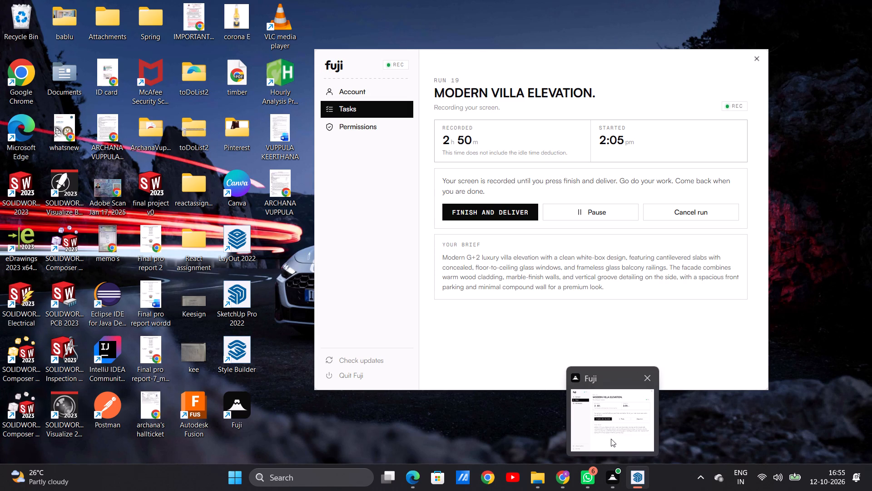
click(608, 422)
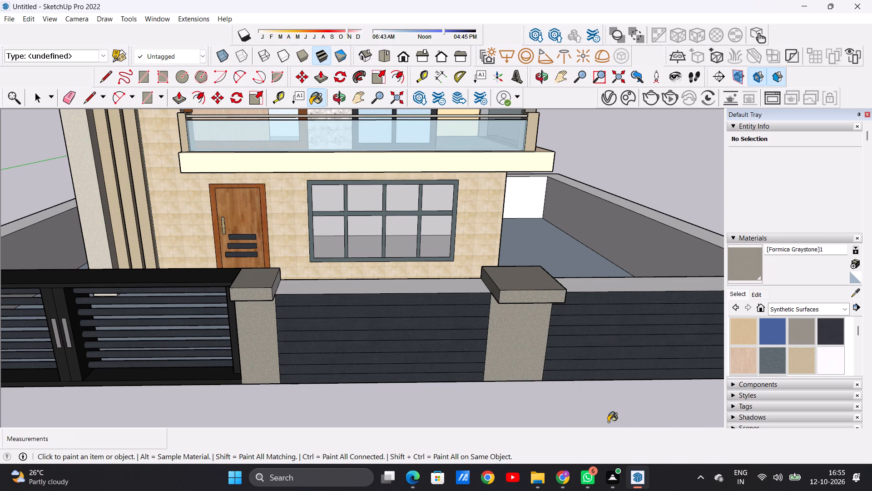
Paint the gate pillar cap's side face towards the wall panel with Formica Graystone.
scroll(278, 283, up, 6)
middle_drag(273, 301, 219, 305)
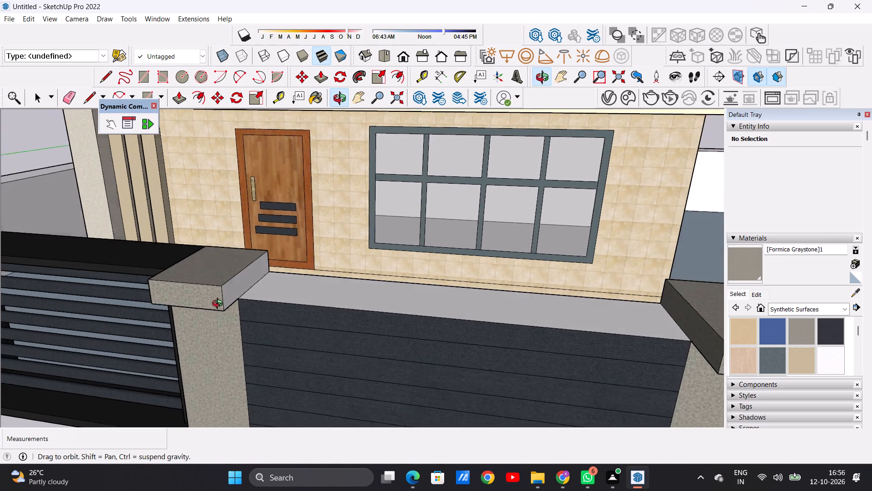
middle_drag(219, 305, 198, 296)
scroll(208, 279, up, 4)
click(220, 283)
Paint the top surfaces of both front compound wall panels with Formica Graystone.
scroll(271, 321, down, 4)
scroll(279, 326, up, 1)
scroll(279, 326, down, 2)
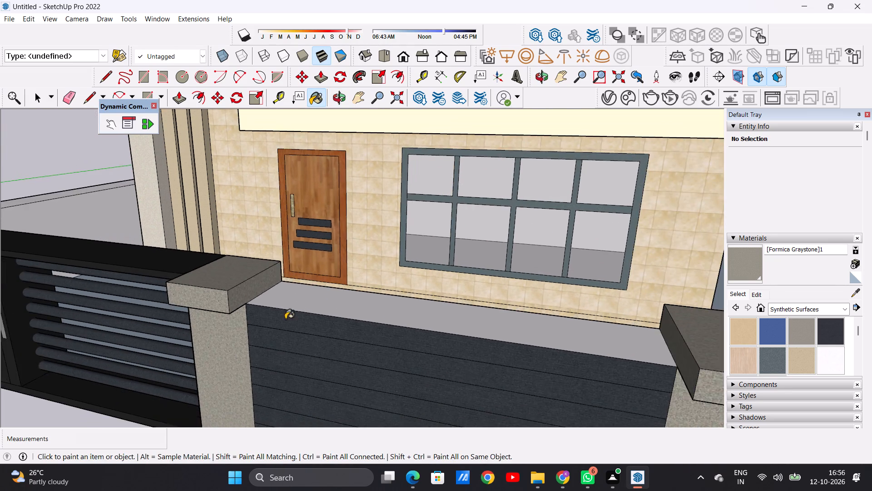
scroll(285, 319, down, 4)
middle_drag(157, 330, 460, 296)
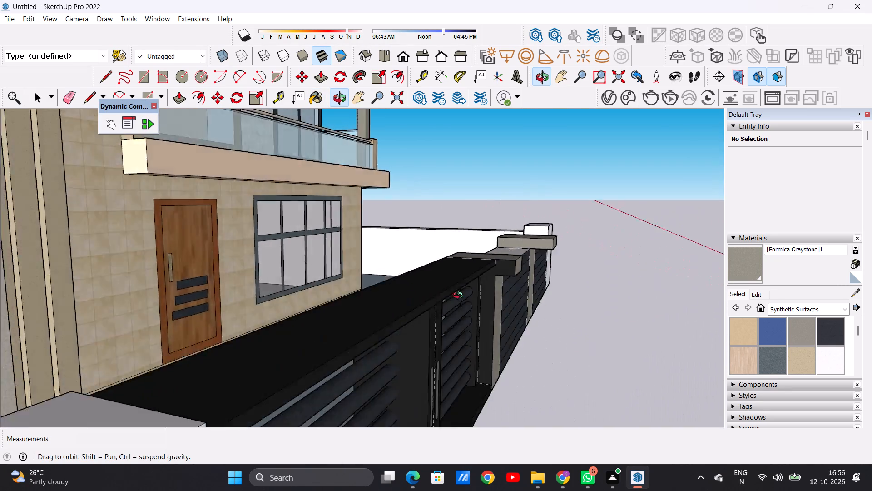
middle_drag(460, 296, 169, 303)
middle_drag(379, 319, 381, 401)
scroll(427, 346, up, 1)
scroll(427, 346, down, 1)
scroll(428, 346, up, 4)
click(389, 353)
scroll(243, 336, down, 11)
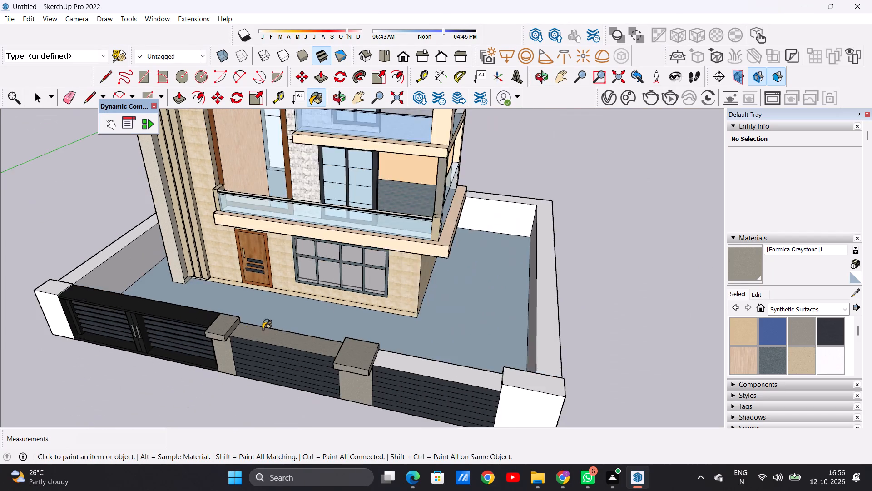
scroll(263, 329, down, 5)
scroll(403, 356, up, 13)
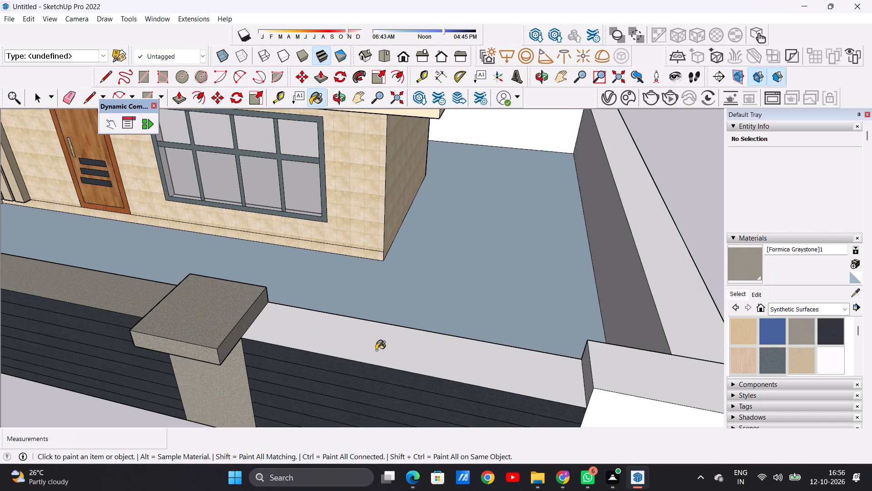
click(376, 350)
Paint the courtyard-side faces of the gate pillar's cap, its shaft and the adjoining front wall panel with Formica Graystone.
scroll(373, 350, down, 11)
middle_drag(404, 394, 372, 317)
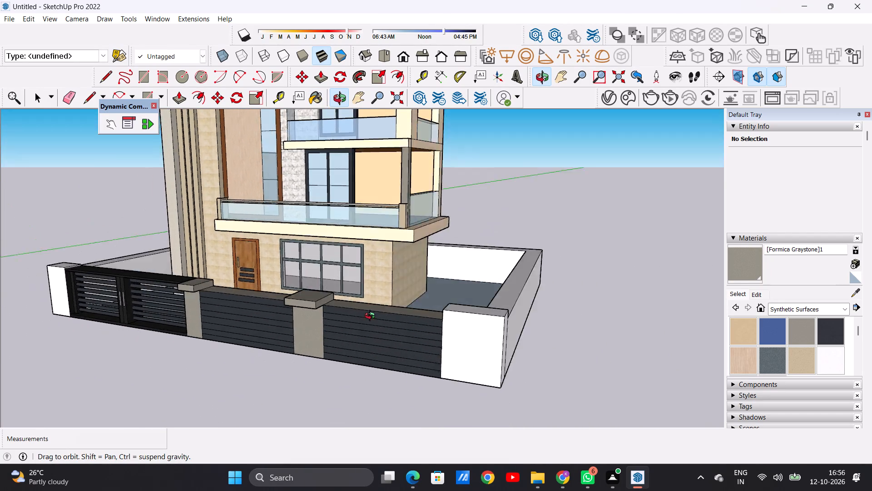
middle_drag(372, 317, 85, 347)
scroll(321, 260, up, 5)
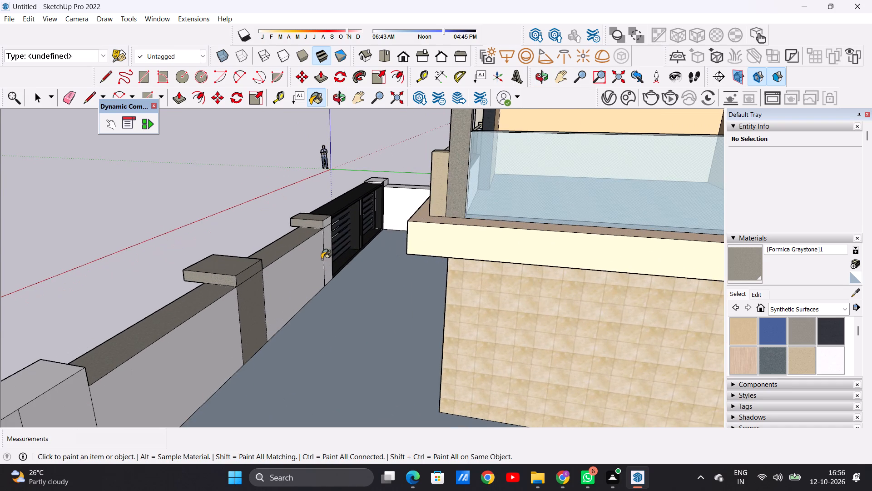
scroll(340, 218, up, 2)
scroll(340, 217, down, 1)
scroll(340, 217, up, 9)
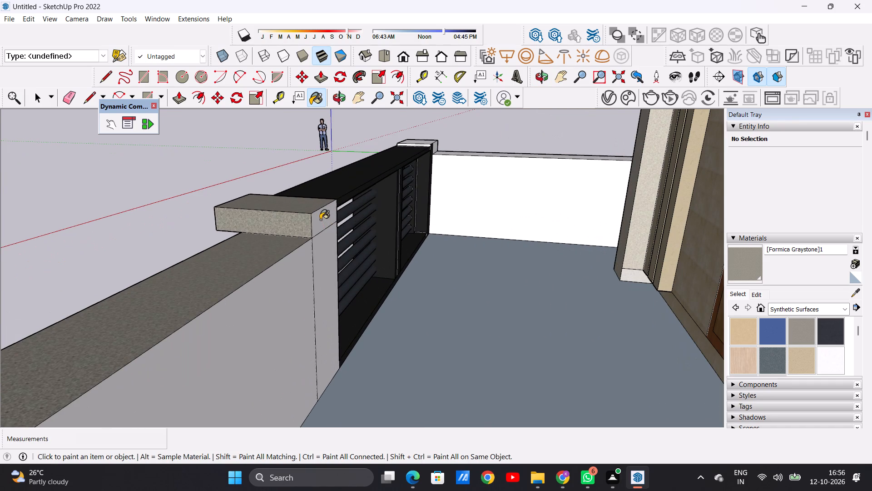
click(320, 220)
click(329, 253)
click(271, 340)
scroll(270, 341, down, 5)
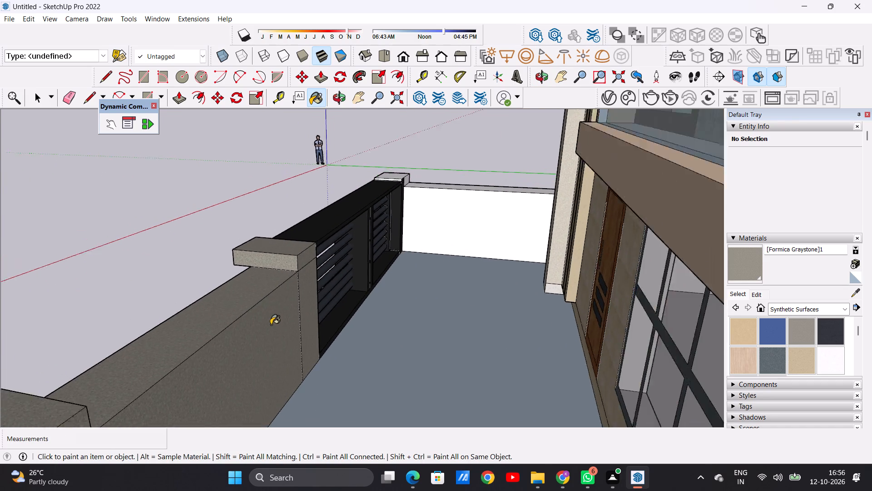
scroll(271, 325, down, 16)
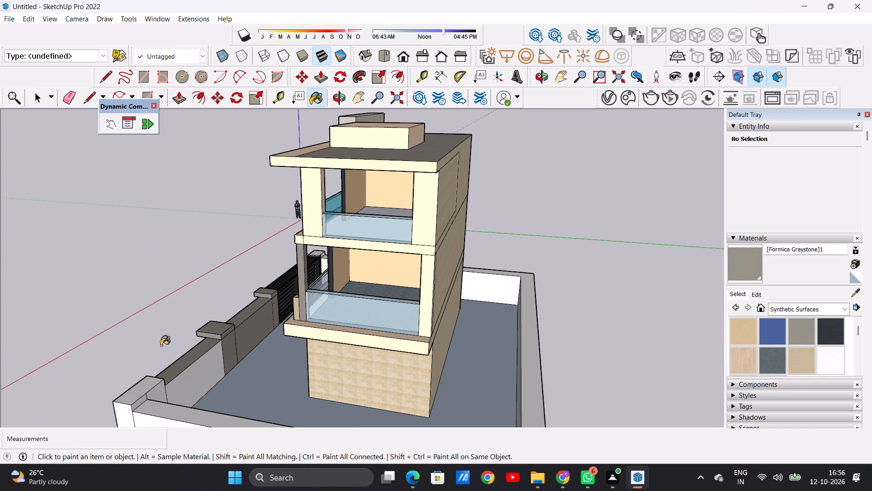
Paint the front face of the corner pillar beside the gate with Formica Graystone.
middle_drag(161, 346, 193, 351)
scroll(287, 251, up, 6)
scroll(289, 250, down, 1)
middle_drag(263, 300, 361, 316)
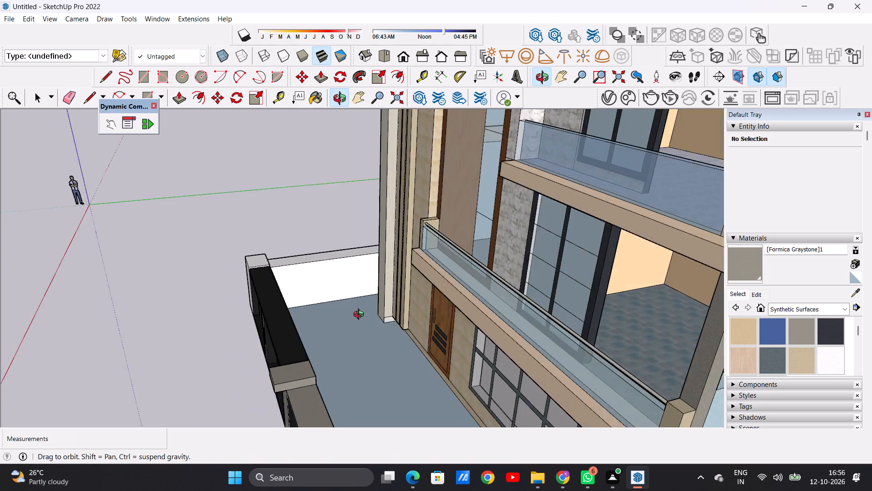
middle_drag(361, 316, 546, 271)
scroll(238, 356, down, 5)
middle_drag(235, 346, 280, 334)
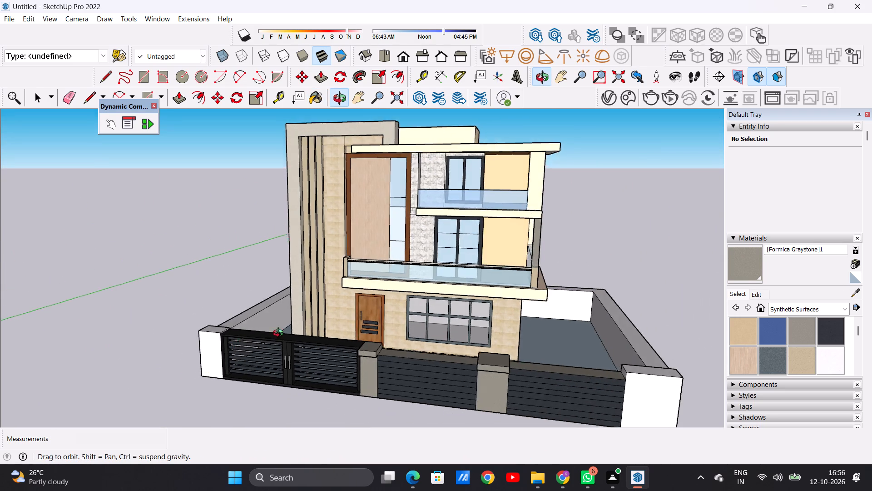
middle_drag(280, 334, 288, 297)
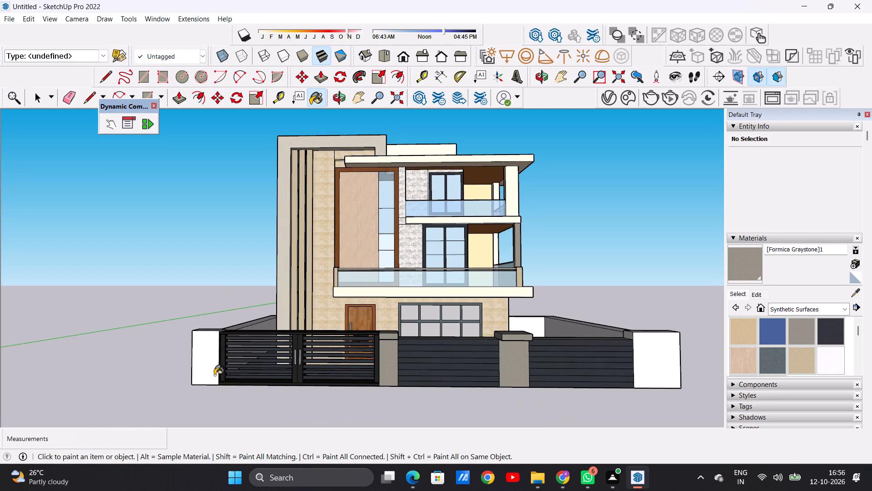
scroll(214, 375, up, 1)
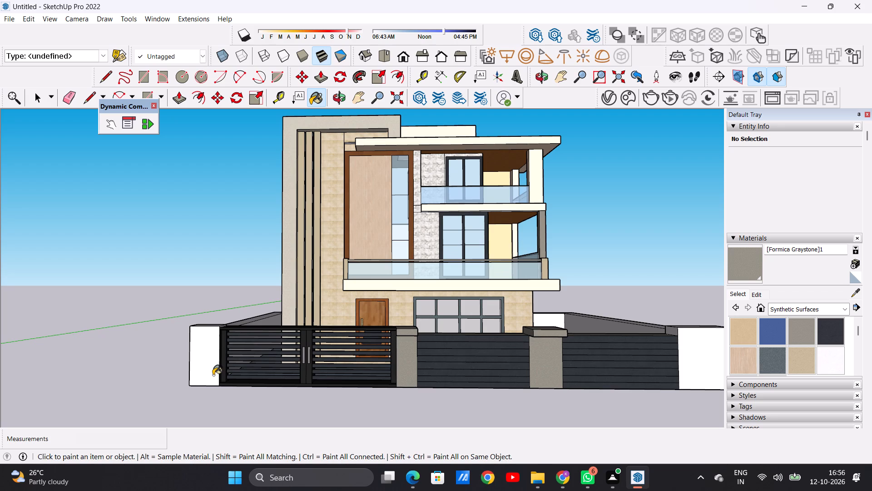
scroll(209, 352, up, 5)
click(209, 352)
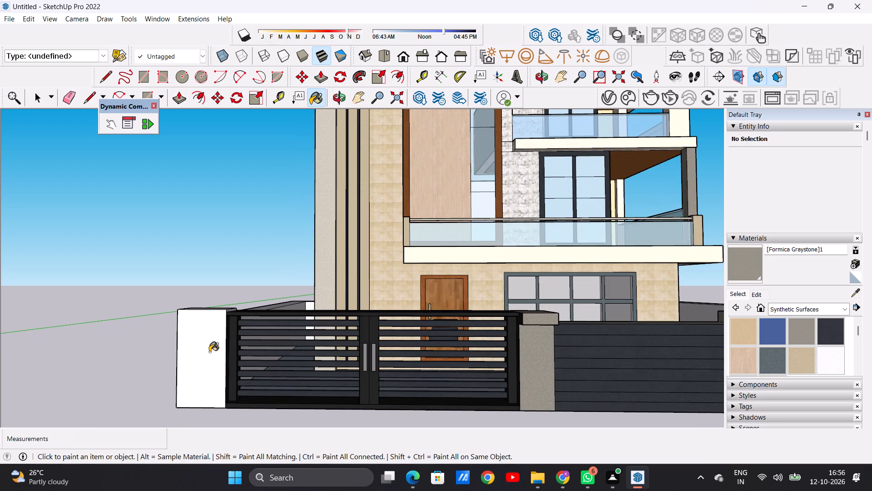
Paint the front face of the corner pillar beside the gate with Formica Laminate Light.
scroll(209, 353, down, 9)
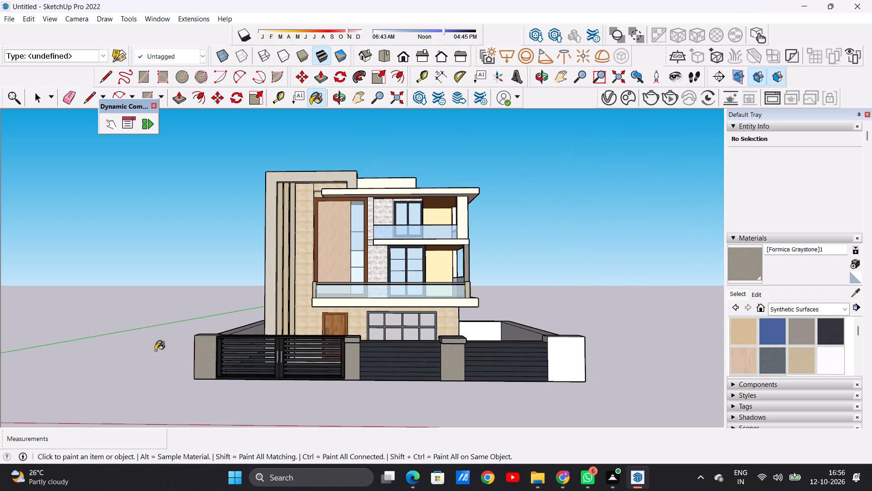
middle_drag(191, 353, 397, 406)
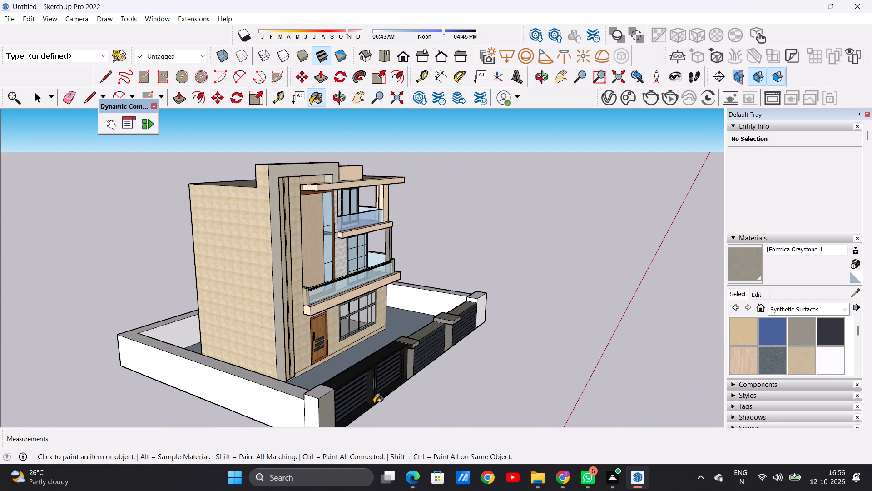
scroll(340, 359, down, 6)
middle_drag(401, 379, 176, 332)
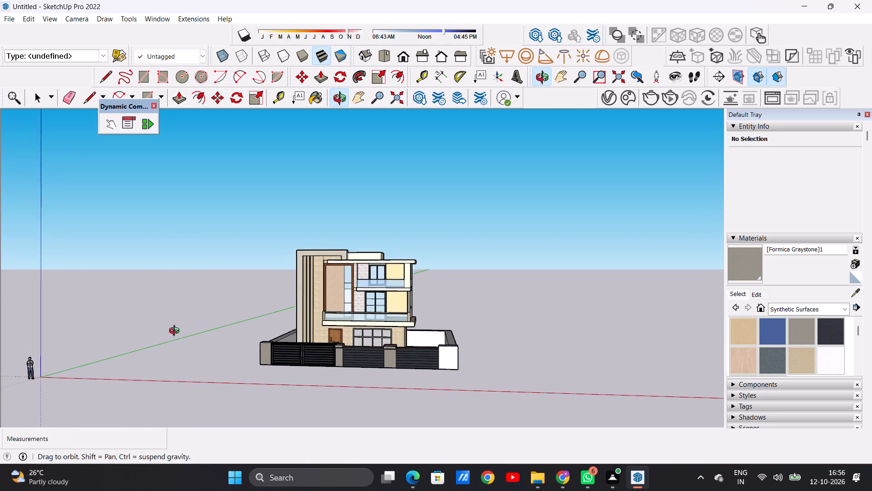
middle_drag(176, 332, 176, 332)
scroll(274, 359, up, 8)
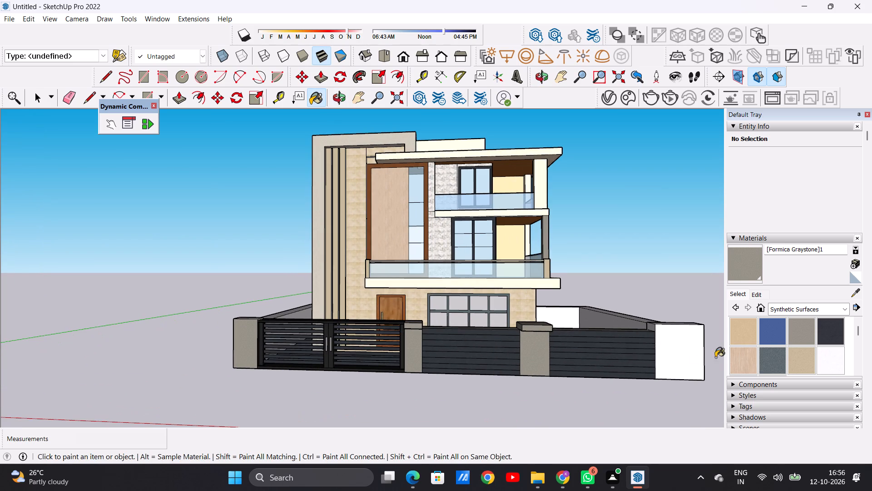
click(800, 358)
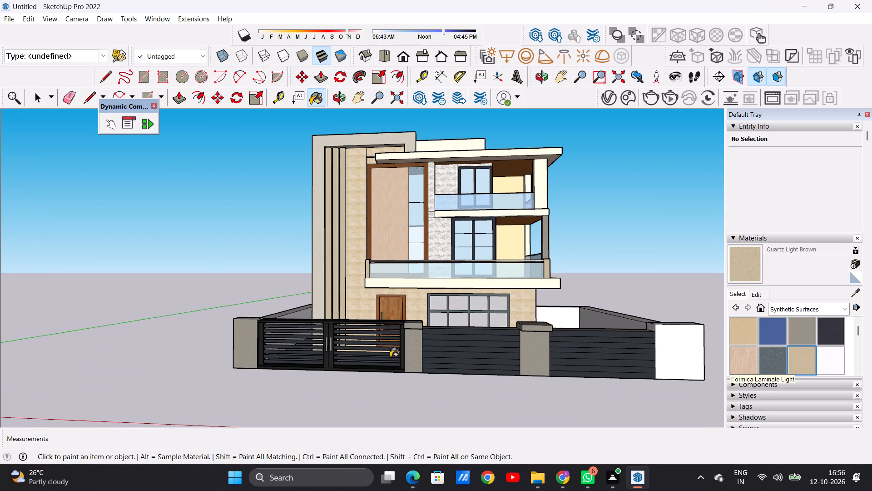
click(737, 361)
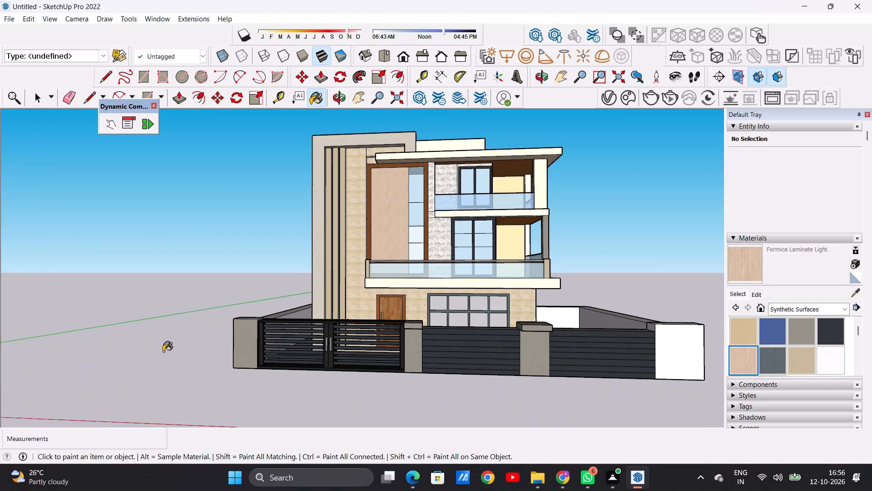
scroll(231, 338, up, 1)
scroll(231, 338, down, 1)
scroll(231, 338, up, 5)
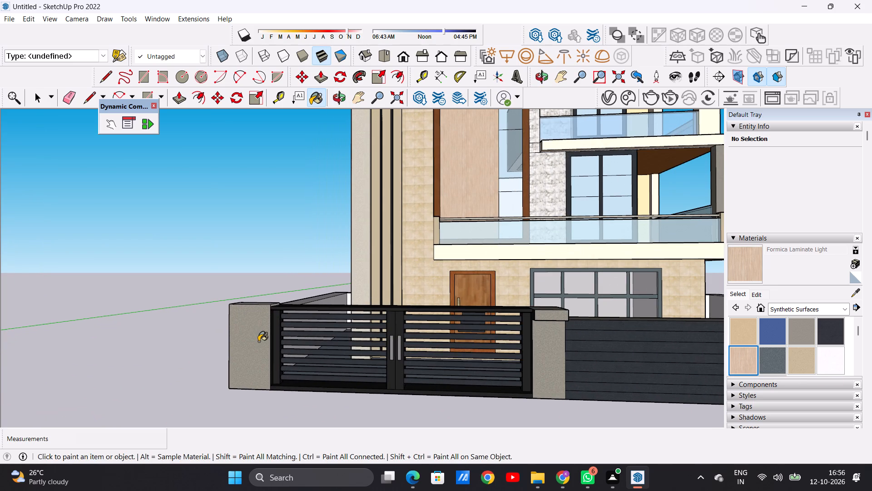
click(258, 341)
scroll(258, 340, down, 5)
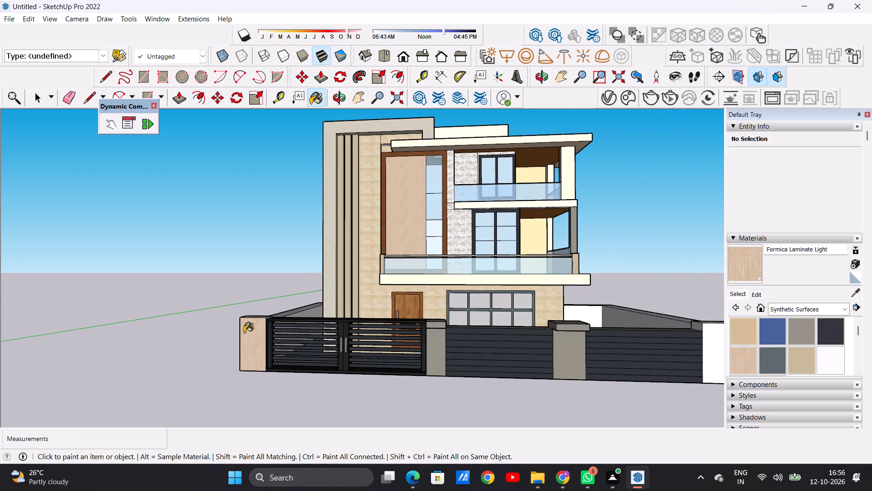
Paint the top and outer side of the corner pillar beside the gate with Formica Laminate Light.
middle_drag(244, 332, 342, 400)
scroll(286, 356, up, 1)
scroll(286, 356, down, 1)
scroll(286, 356, up, 3)
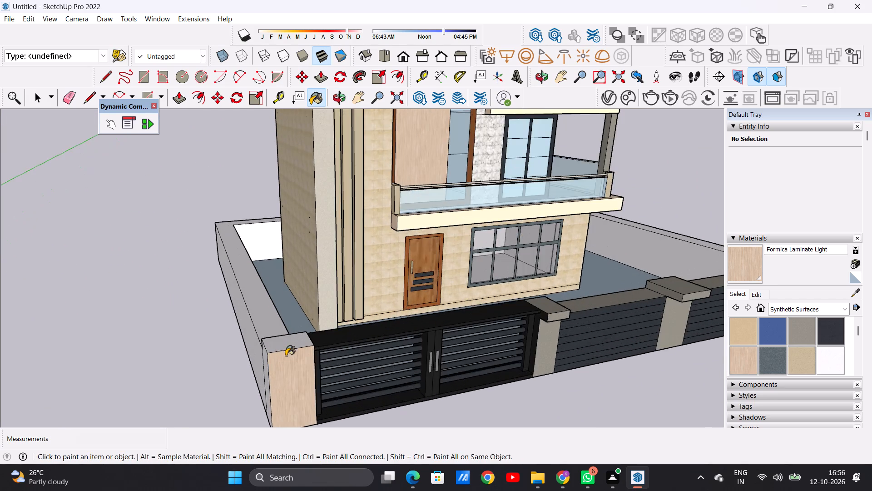
scroll(286, 356, up, 6)
click(281, 346)
click(255, 359)
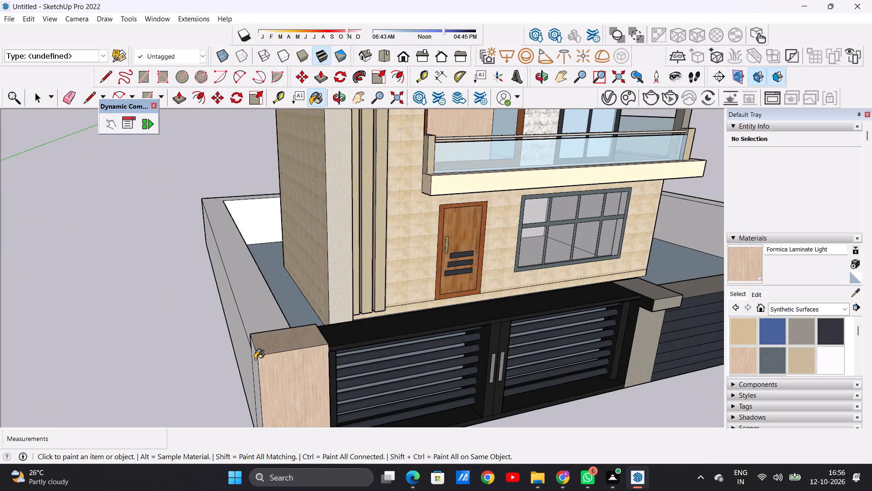
Paint the front face of the corner pillar at the opposite end of the front wall with Formica Laminate Light.
scroll(264, 371, down, 17)
middle_drag(386, 366, 248, 323)
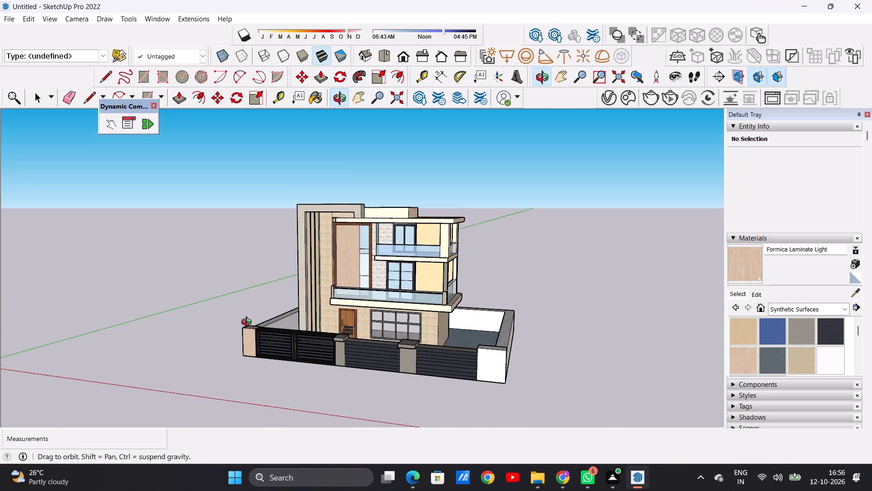
middle_drag(248, 323, 246, 318)
scroll(511, 358, up, 3)
scroll(511, 358, down, 1)
scroll(511, 358, up, 1)
scroll(511, 358, down, 1)
scroll(500, 361, up, 6)
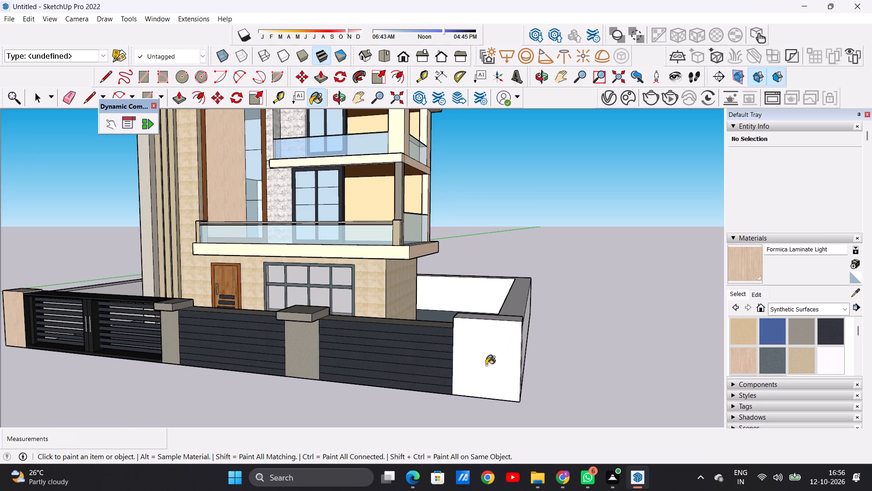
click(486, 365)
Paint the top of the corner pillar farthest from the gate with Formica Laminate Light.
scroll(491, 407, down, 3)
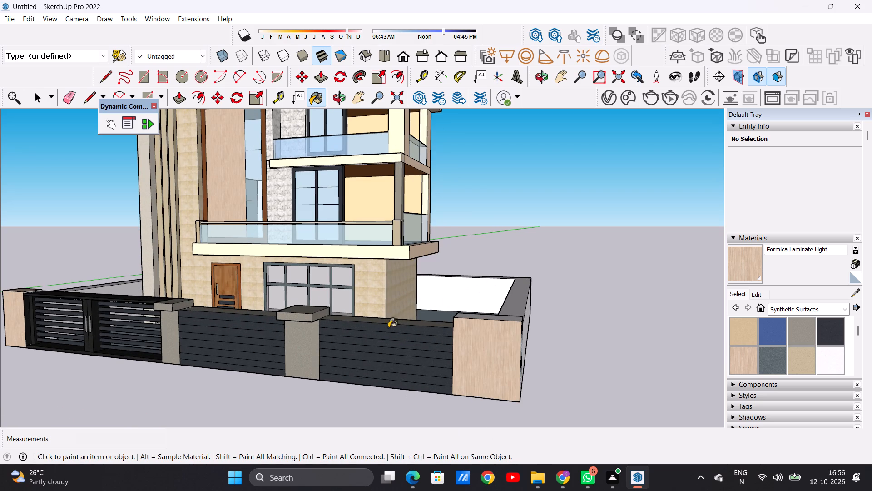
scroll(336, 350, down, 5)
scroll(375, 334, down, 4)
scroll(416, 340, down, 1)
middle_drag(416, 340, 364, 382)
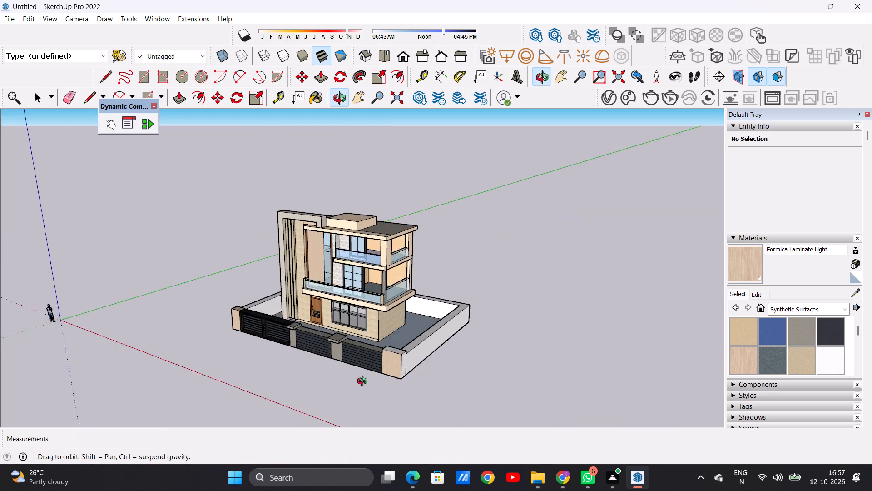
middle_drag(364, 382, 371, 431)
scroll(396, 371, up, 9)
scroll(394, 356, down, 1)
scroll(394, 356, up, 5)
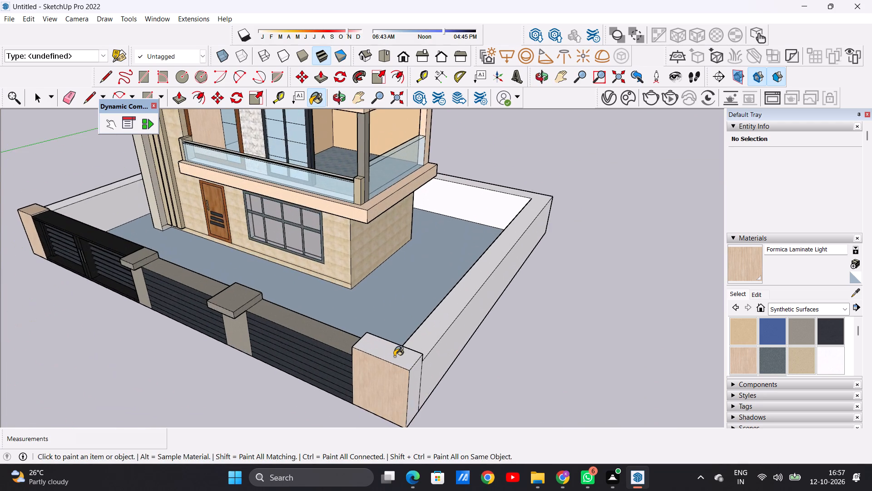
scroll(394, 356, up, 2)
click(392, 355)
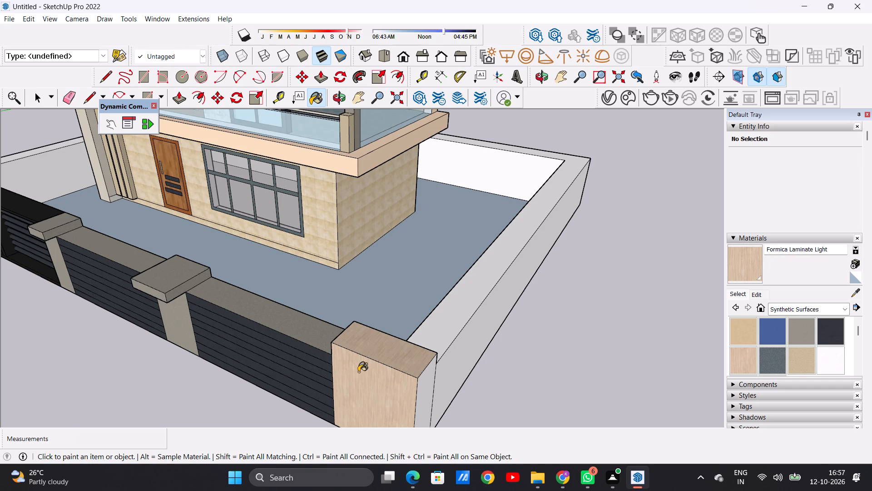
Erase the vertical edge dividing the courtyard-side face of the corner pillar farthest from the gate.
scroll(378, 371, down, 7)
middle_drag(419, 355, 184, 356)
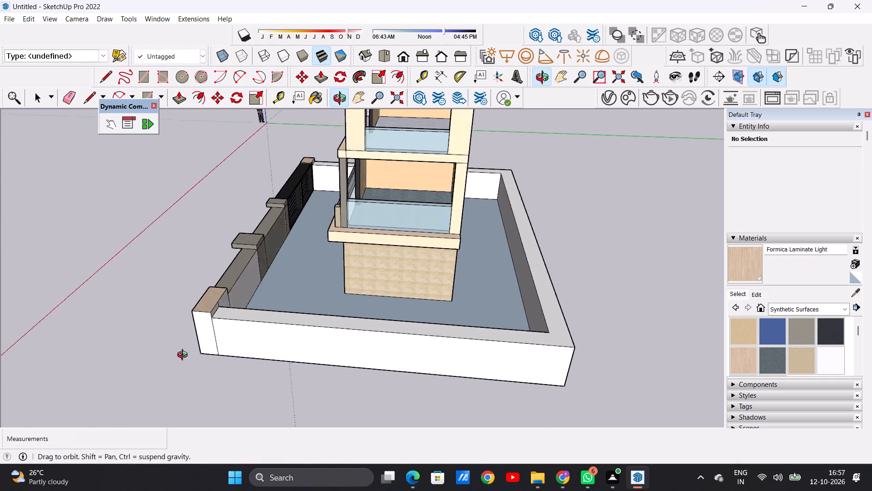
middle_drag(184, 356, 171, 356)
scroll(184, 330, up, 8)
scroll(258, 259, up, 5)
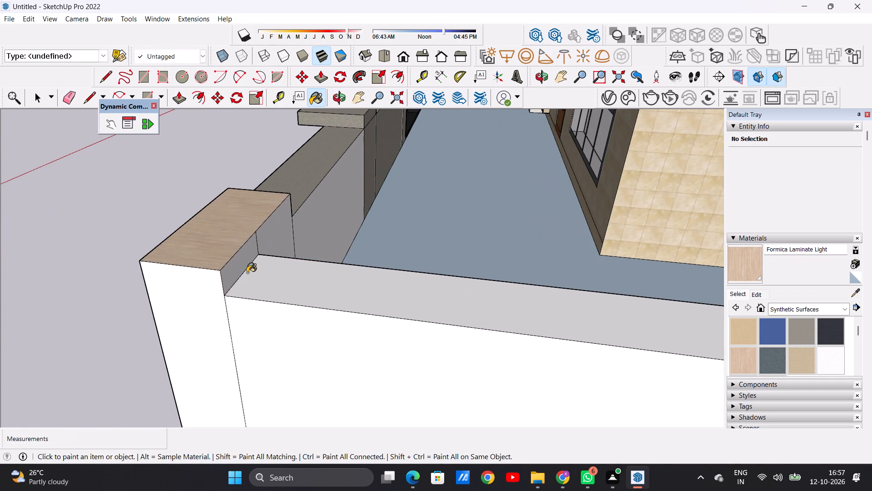
key(space)
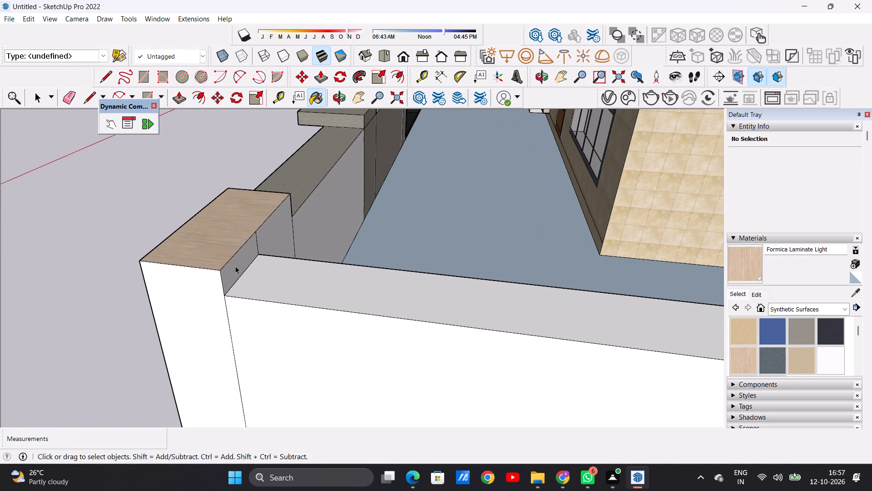
text(E)
scroll(263, 245, up, 5)
drag(260, 233, 253, 243)
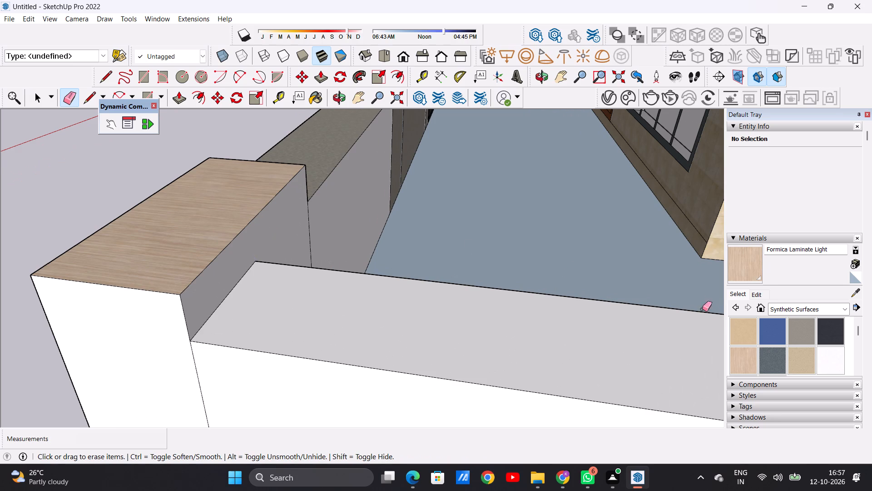
Paint the merged courtyard-side face of that corner pillar with Formica Laminate Light.
click(743, 355)
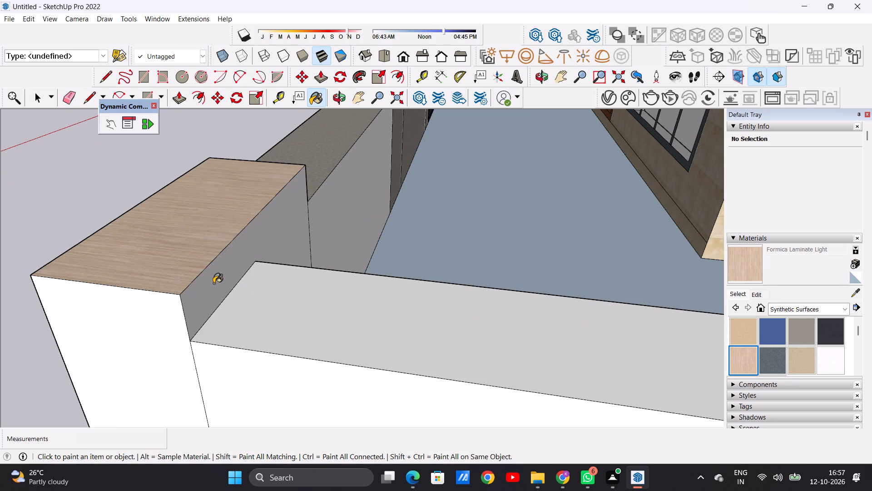
click(210, 281)
Paint the unpainted courtyard-side face of the front wall panel next to the corner pillar with Formica Graystone.
scroll(232, 277, down, 5)
middle_drag(396, 225, 259, 237)
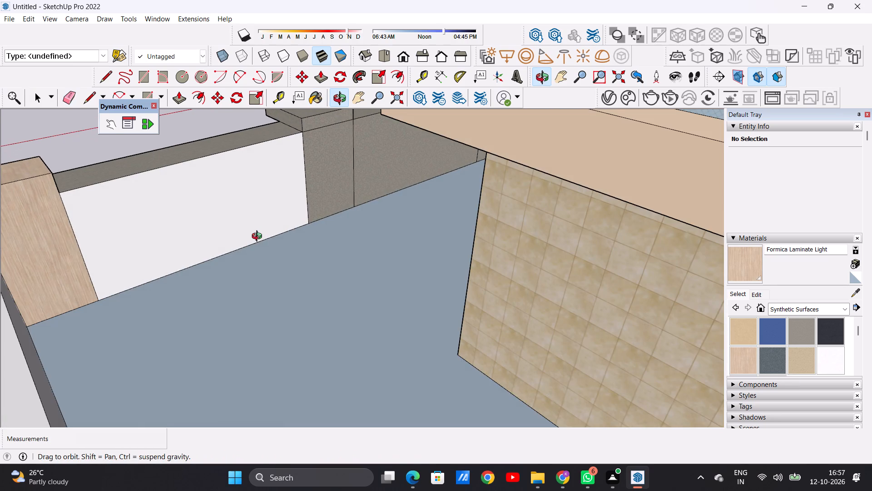
middle_drag(259, 237, 312, 229)
scroll(301, 278, down, 5)
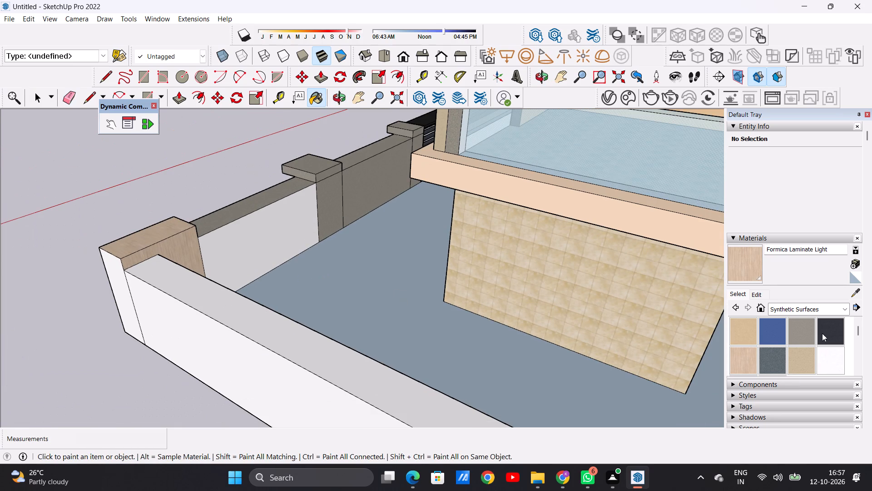
click(804, 330)
scroll(248, 246, up, 4)
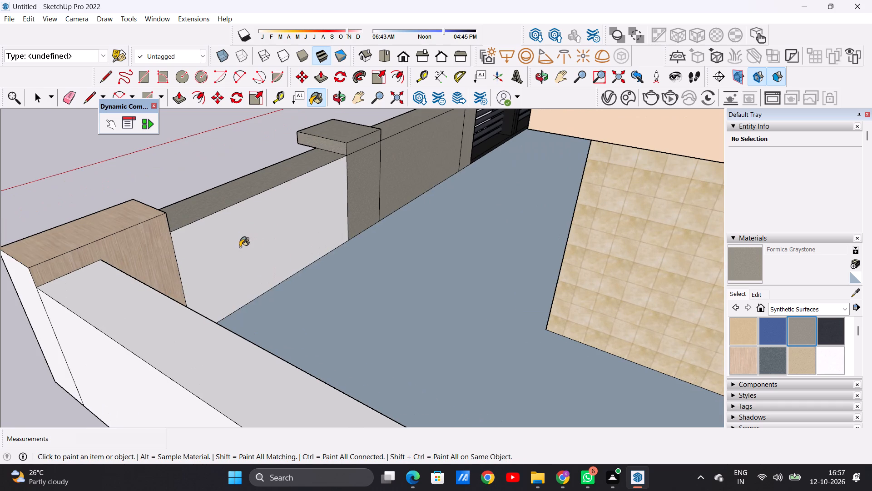
click(233, 246)
Examine the finishes of the front compound wall, pillars and gate together with the villa's front elevation.
scroll(266, 282, down, 11)
middle_drag(255, 238, 388, 216)
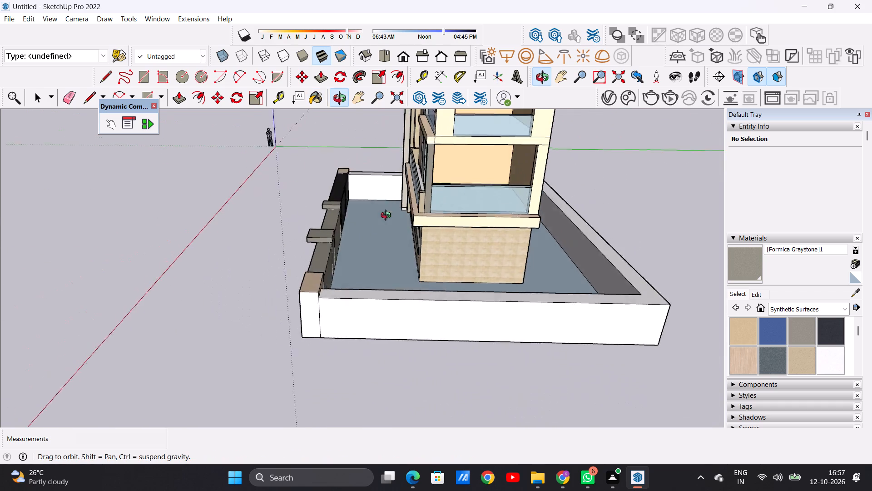
middle_drag(388, 216, 456, 212)
middle_drag(319, 256, 528, 213)
scroll(418, 276, down, 4)
middle_drag(367, 261, 364, 337)
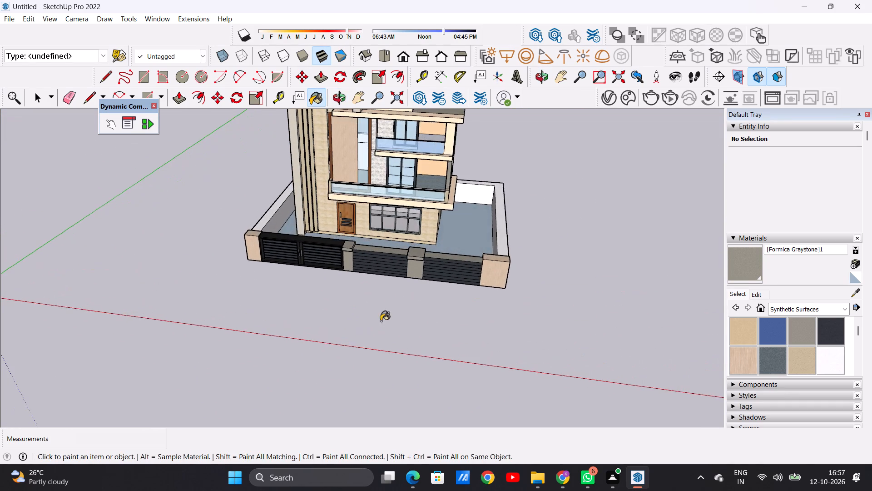
scroll(378, 259, up, 3)
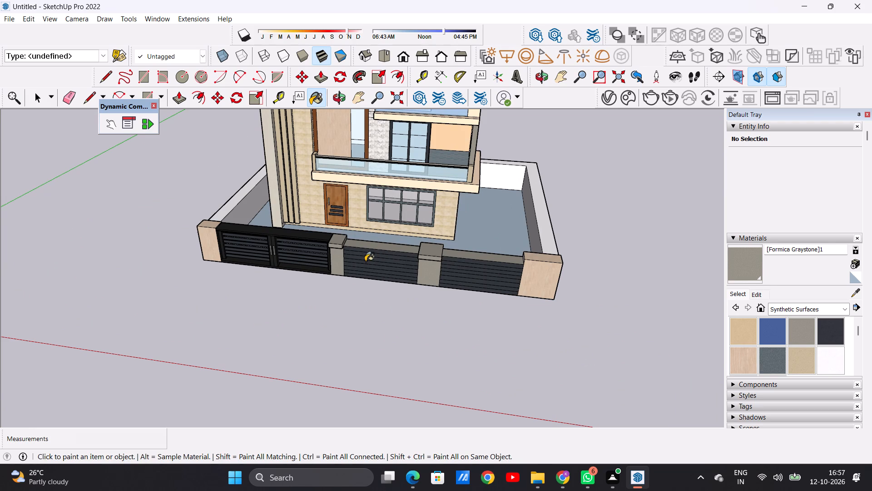
scroll(362, 262, down, 4)
middle_drag(367, 273, 411, 213)
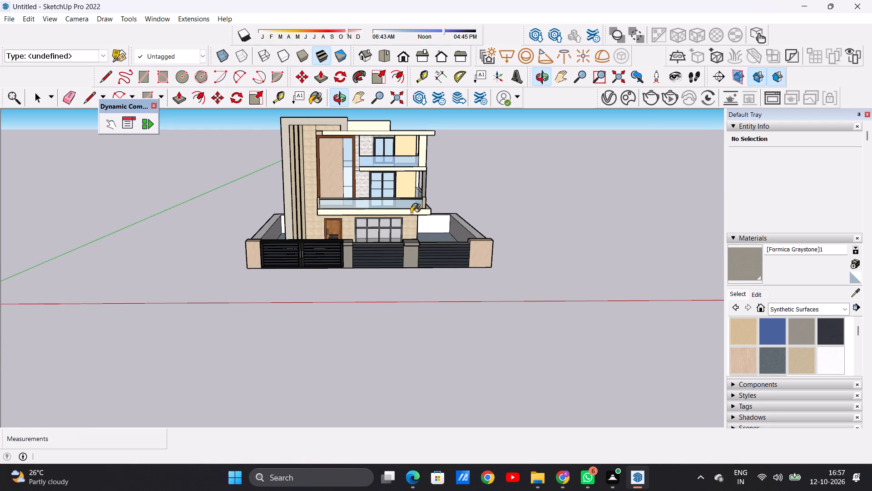
Paint the unpainted outer side face of the corner pillar farthest from the gate with Formica Laminate Light.
key(space)
scroll(329, 278, down, 4)
middle_drag(411, 262, 163, 325)
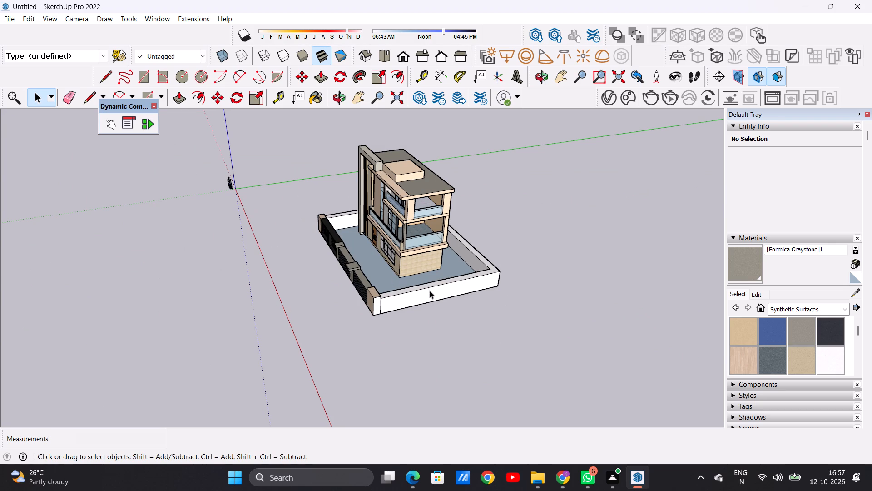
scroll(381, 320, up, 20)
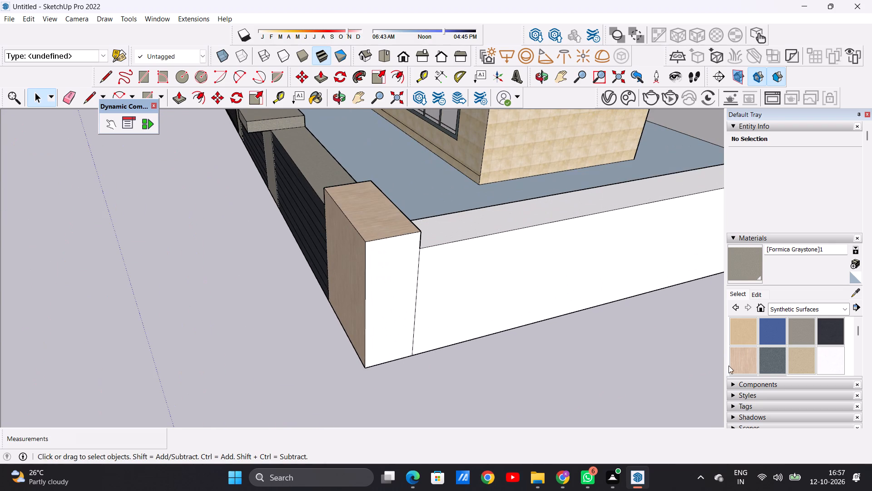
click(747, 355)
click(389, 290)
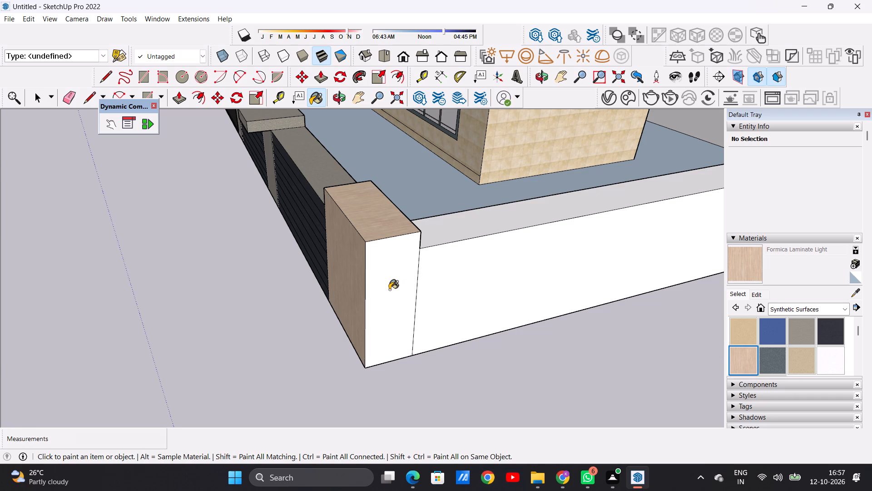
Examine the corner pillar, compound wall, gate and villa elevations from several angles for surfaces that still need a finish.
scroll(374, 283, down, 2)
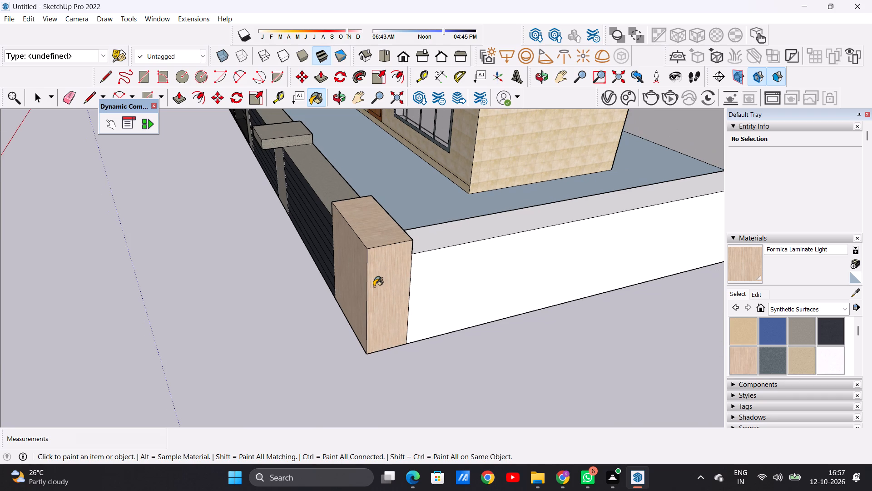
scroll(345, 317, down, 5)
middle_drag(449, 310, 334, 291)
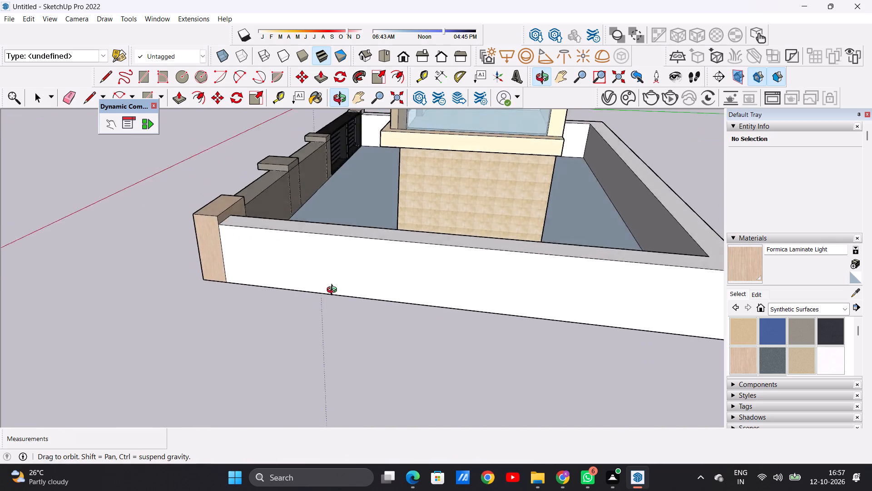
middle_drag(334, 291, 471, 311)
scroll(313, 367, down, 5)
scroll(349, 339, down, 5)
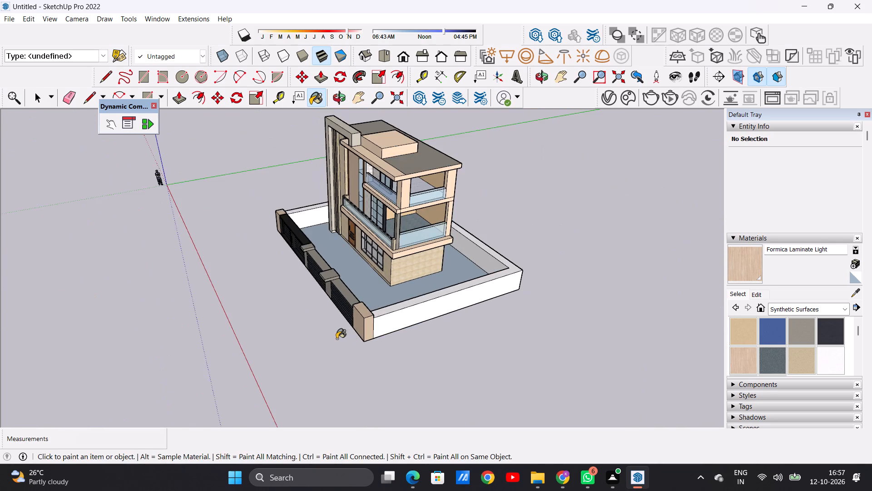
middle_drag(337, 339, 491, 305)
scroll(404, 283, up, 4)
scroll(398, 229, up, 4)
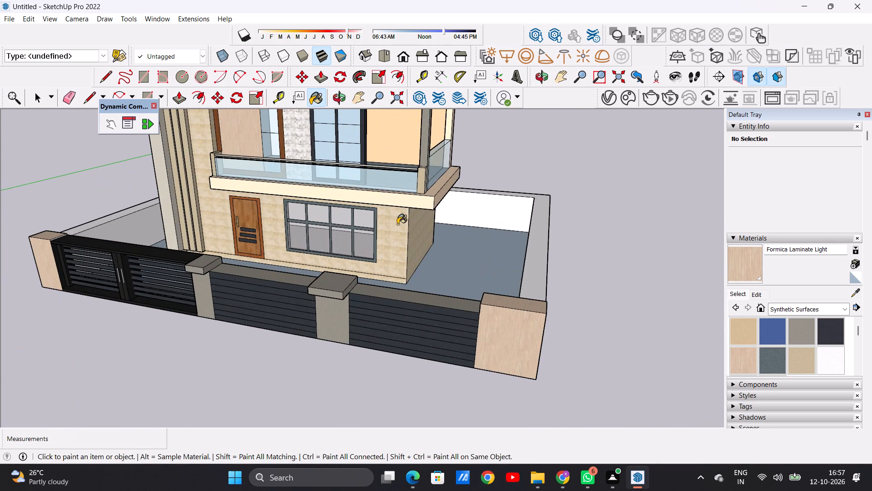
key(space)
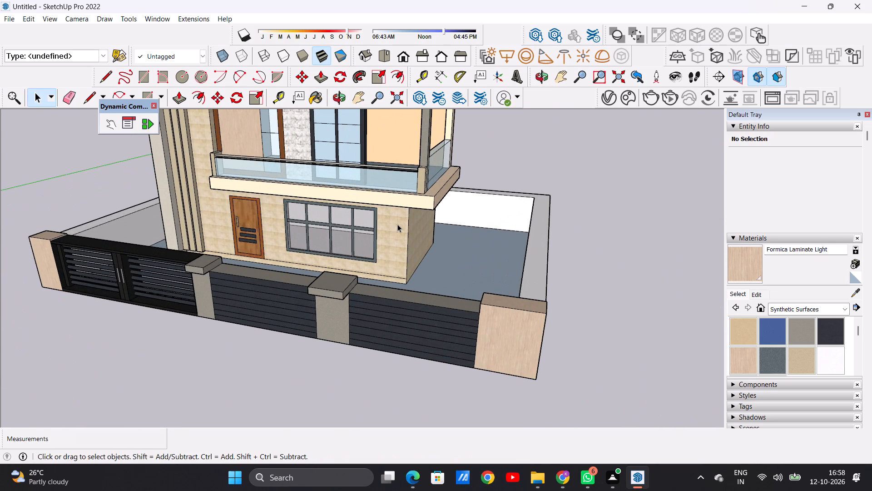
scroll(291, 226, down, 9)
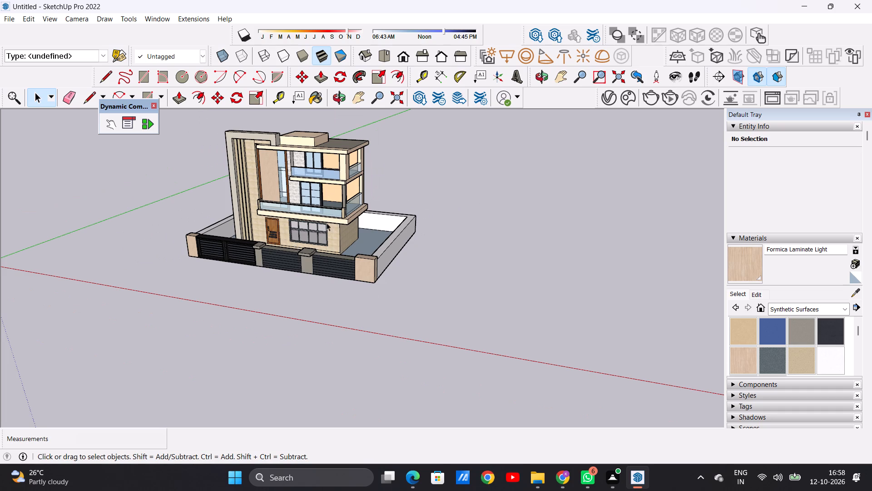
scroll(347, 232, up, 4)
middle_drag(381, 245, 139, 222)
scroll(200, 315, down, 12)
scroll(237, 289, up, 1)
scroll(237, 288, down, 1)
scroll(236, 288, up, 3)
middle_drag(228, 312, 433, 286)
scroll(354, 281, up, 1)
scroll(354, 280, down, 1)
scroll(354, 280, up, 3)
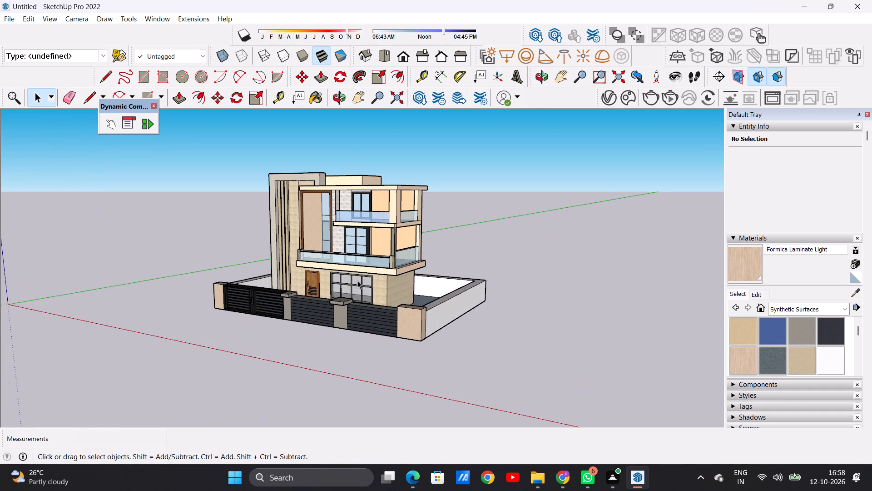
middle_drag(366, 289, 410, 380)
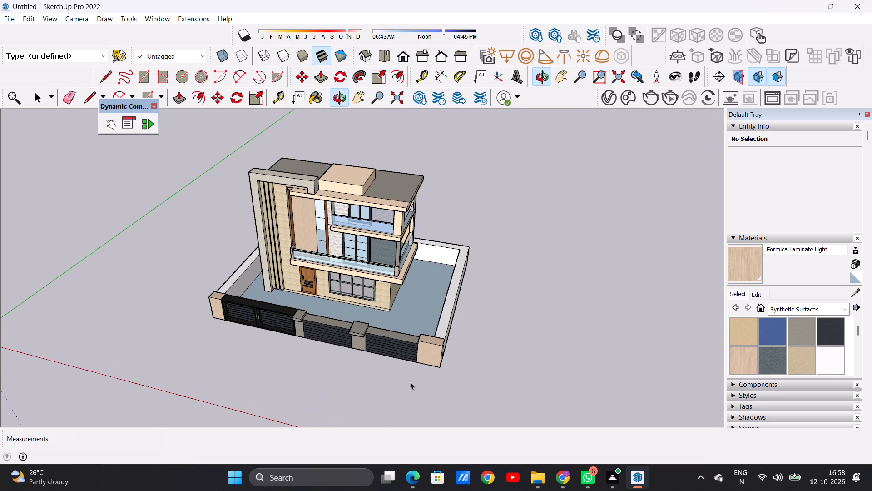
scroll(400, 307, down, 3)
scroll(386, 337, up, 6)
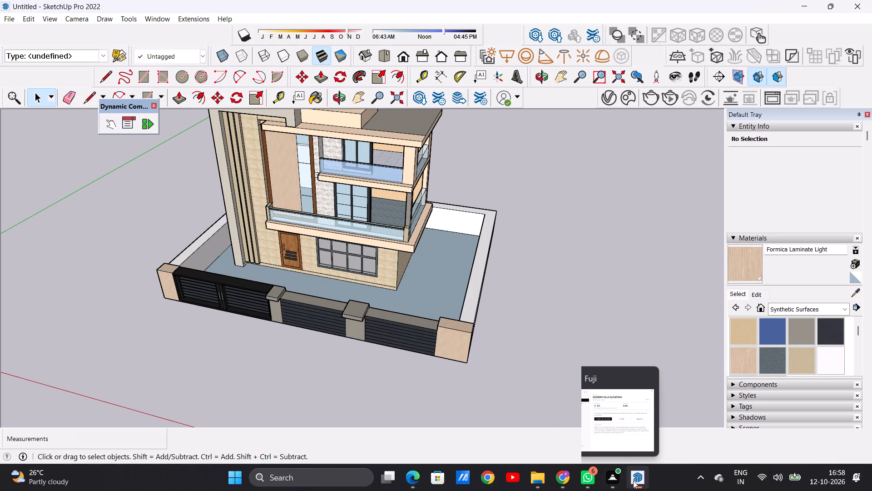
click(612, 426)
scroll(356, 291, up, 4)
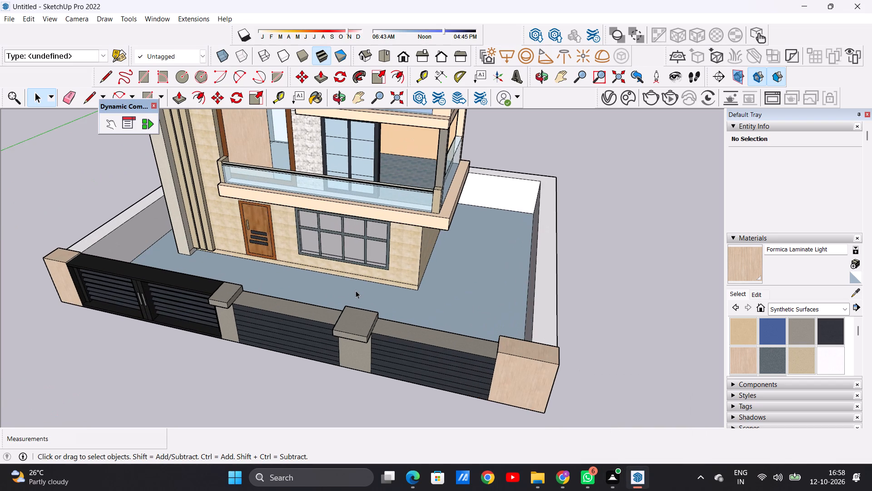
scroll(342, 273, down, 4)
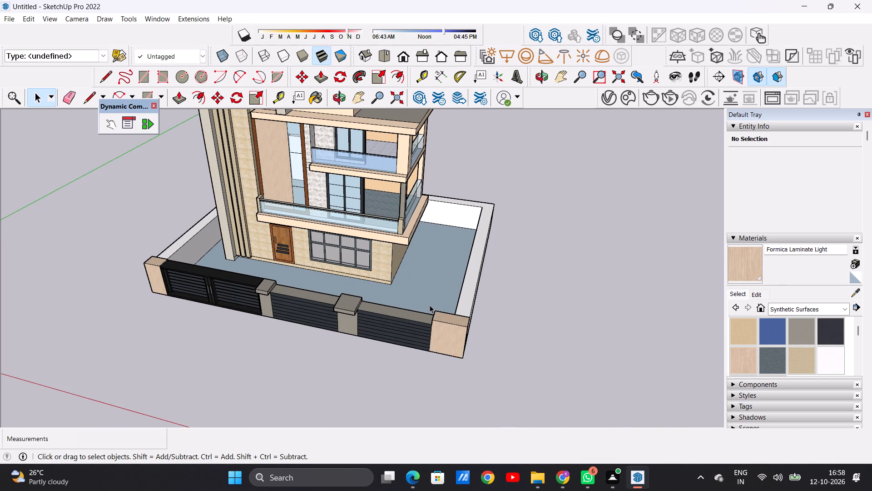
scroll(368, 308, down, 2)
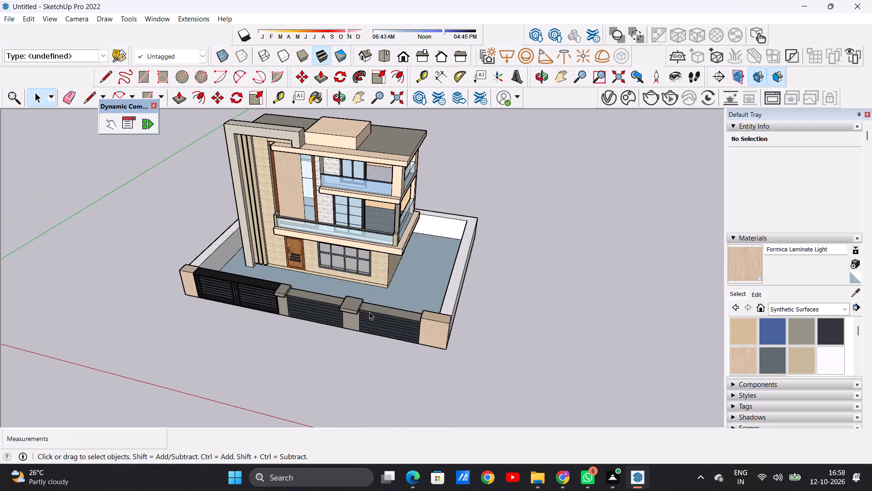
scroll(369, 312, down, 1)
Paint the unpainted base strip on the inner face of the tall front frame, beside the vertical fins, with Formica Graystone.
middle_drag(379, 341, 135, 289)
middle_drag(338, 289, 259, 289)
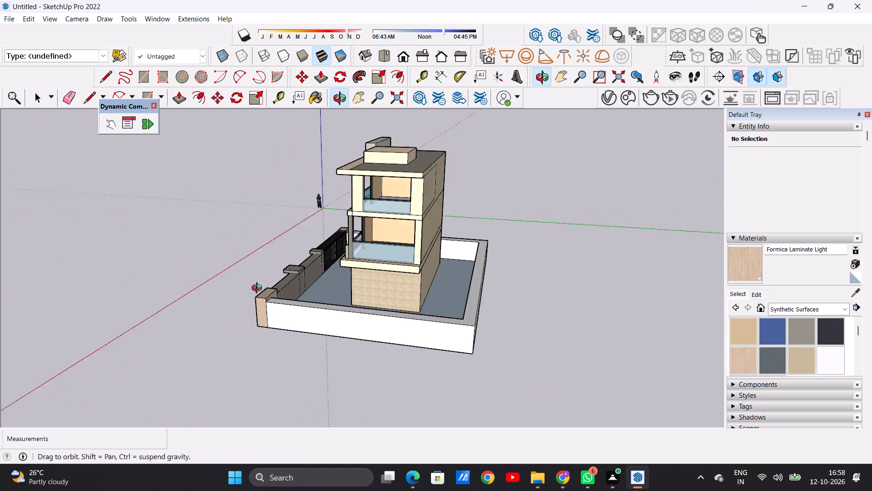
middle_drag(259, 289, 197, 289)
scroll(250, 276, up, 13)
middle_drag(291, 295, 374, 311)
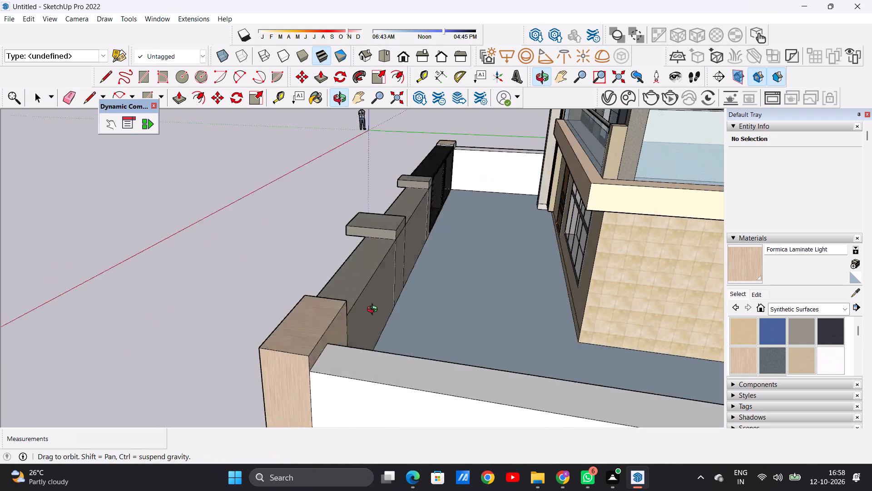
middle_drag(374, 311, 478, 295)
middle_drag(373, 296, 380, 331)
scroll(431, 196, up, 3)
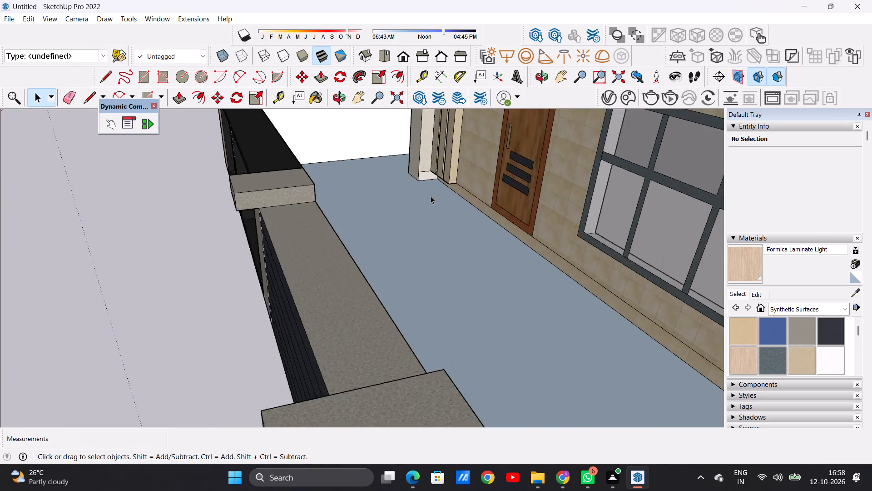
scroll(431, 196, up, 15)
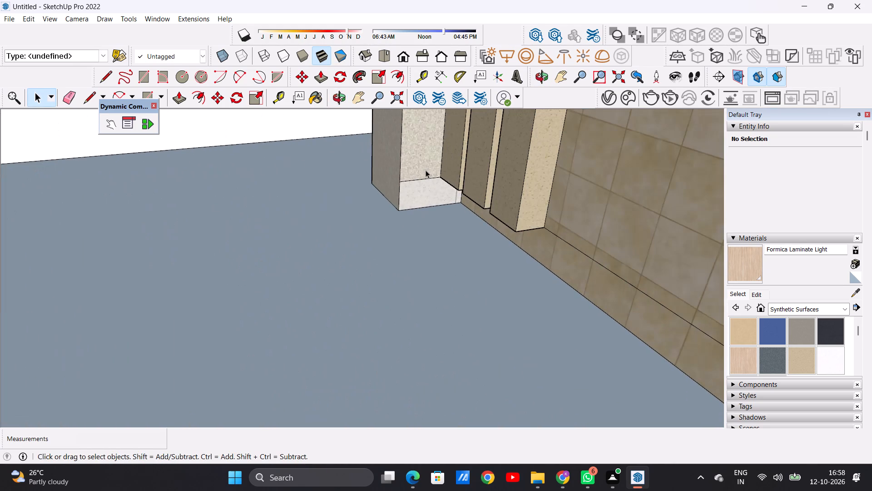
click(801, 326)
scroll(417, 175, up, 5)
click(402, 201)
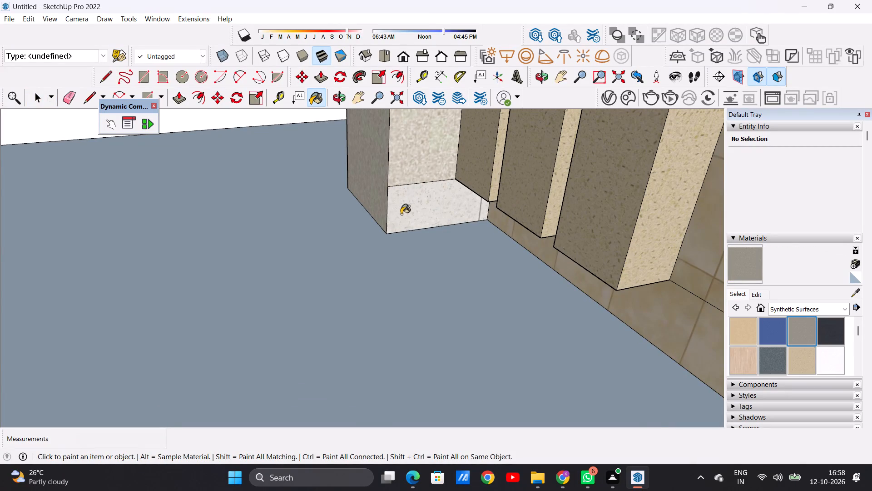
Examine the base of the tall frame together with the entrance, front compound wall and gate.
scroll(390, 269, down, 8)
scroll(386, 259, up, 1)
scroll(386, 259, down, 2)
middle_drag(434, 250, 500, 236)
scroll(358, 280, down, 7)
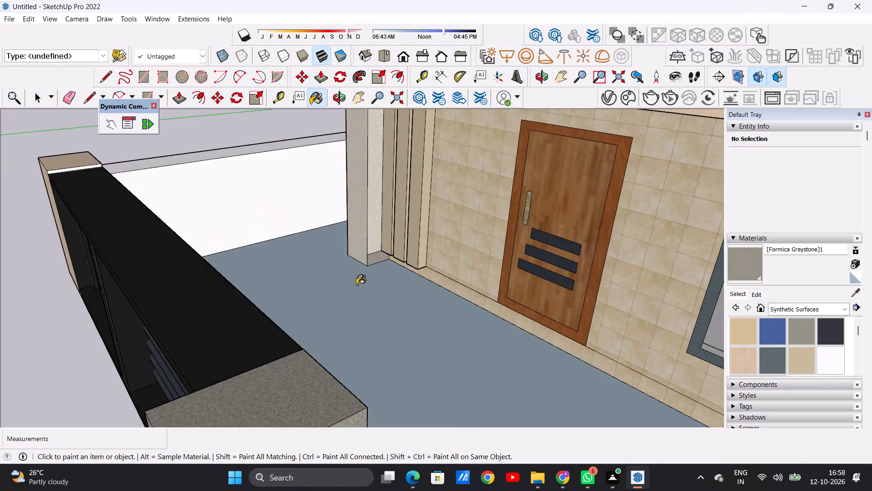
scroll(357, 285, down, 12)
middle_drag(352, 333, 509, 276)
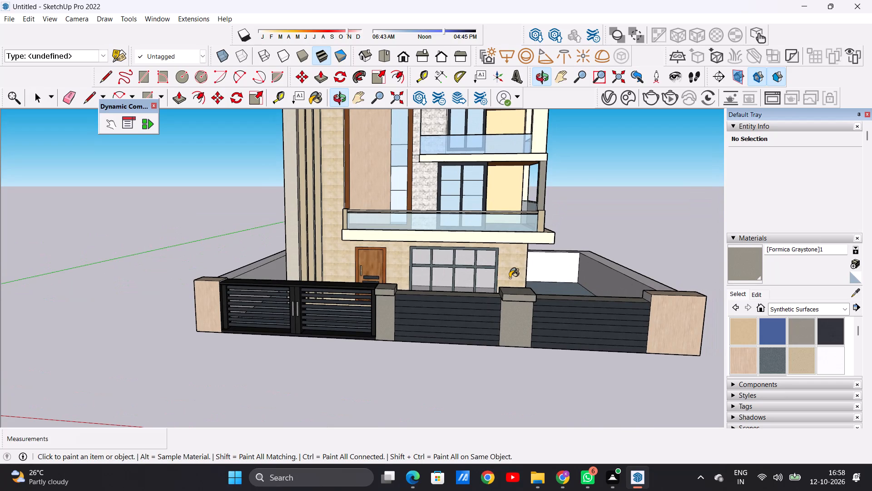
key(space)
Paint the white outer face of the side compound wall next to the far corner pillar with Tile Various Tan.
scroll(315, 283, down, 6)
middle_drag(430, 300, 132, 302)
scroll(318, 331, up, 3)
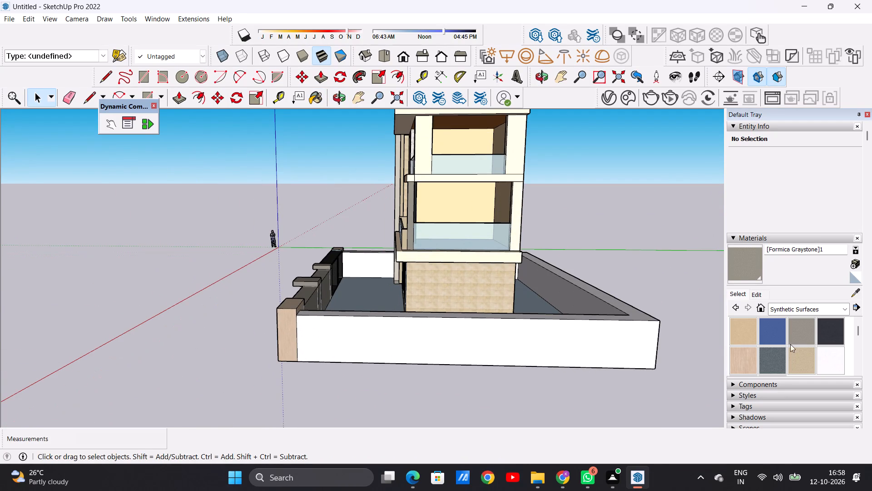
click(846, 306)
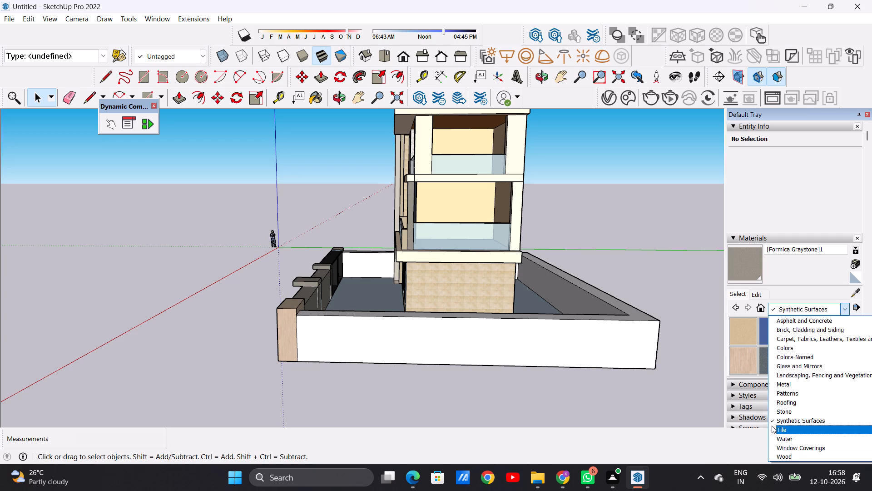
click(772, 426)
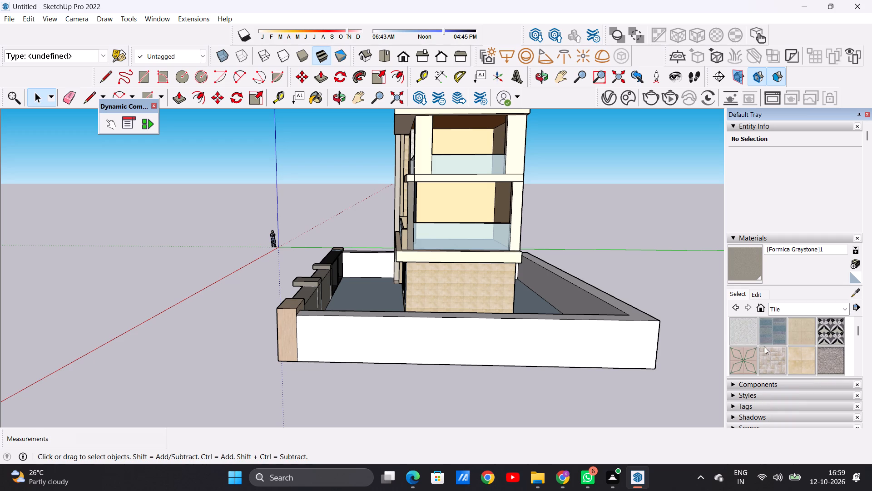
scroll(749, 334, down, 2)
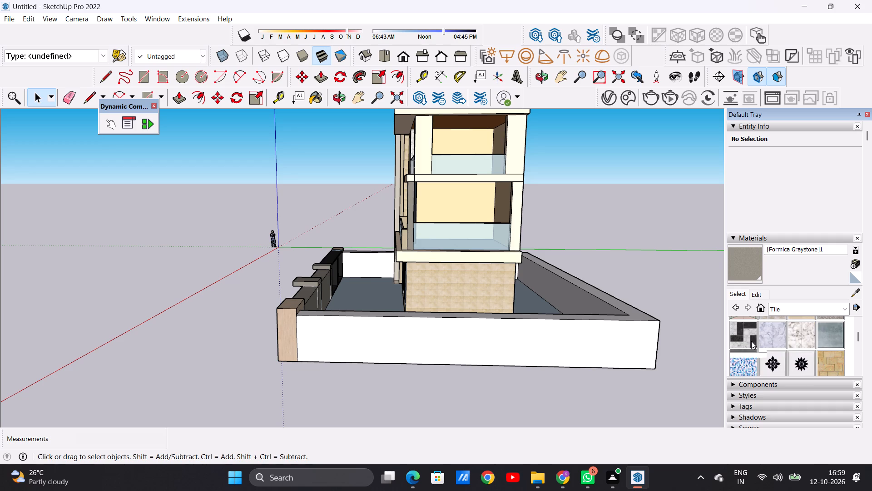
scroll(751, 341, down, 1)
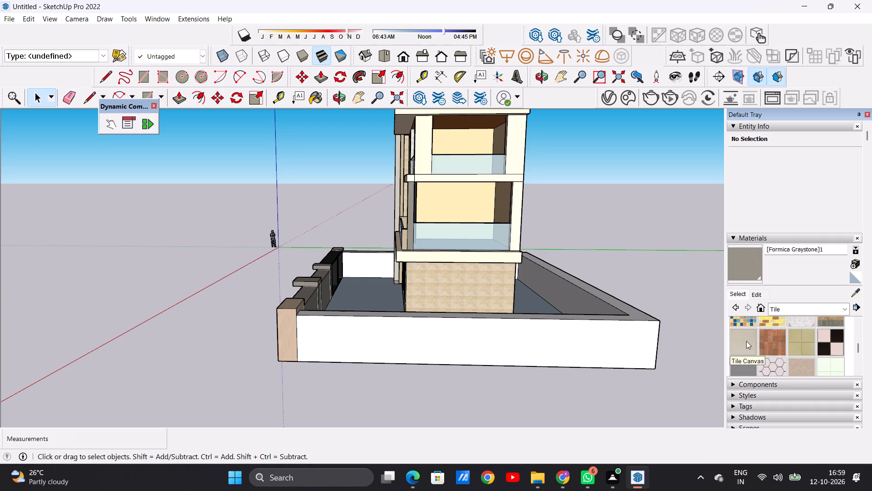
scroll(756, 346, down, 1)
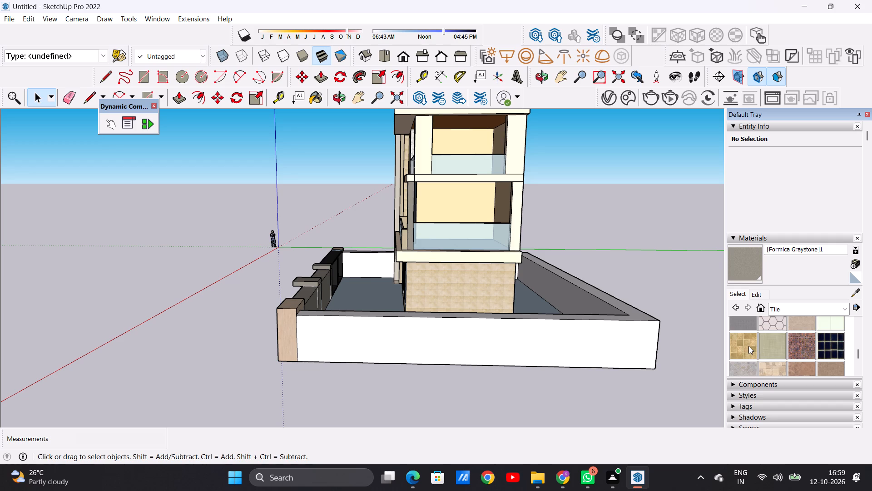
scroll(768, 353, down, 1)
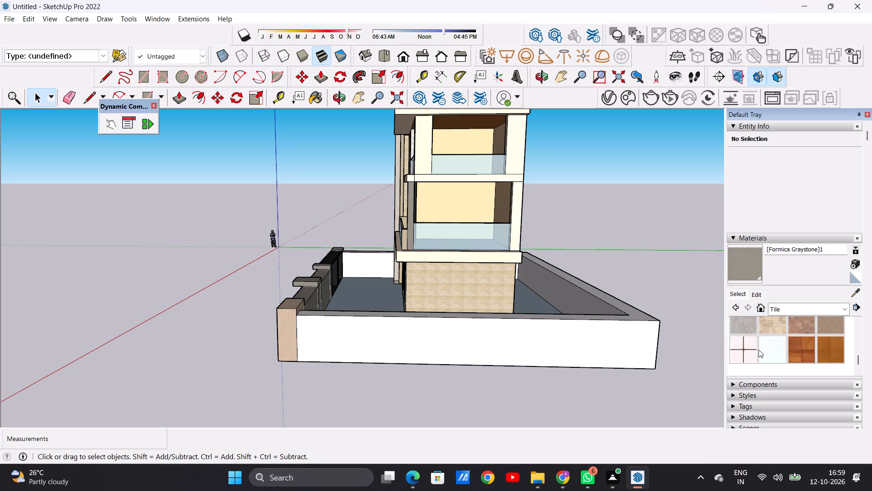
click(775, 325)
scroll(344, 346, up, 5)
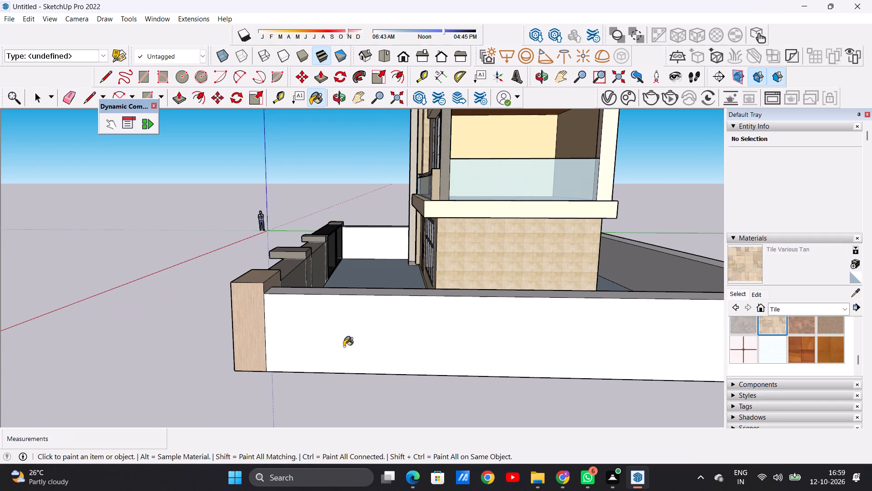
click(344, 346)
Examine the tile pattern and its scale on the outer face of the side compound wall.
scroll(365, 338, up, 6)
scroll(367, 355, down, 5)
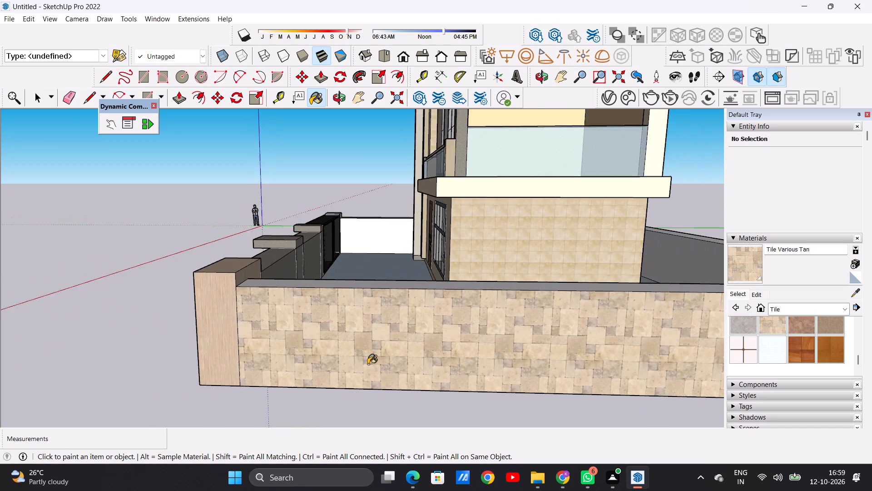
scroll(368, 364, down, 10)
scroll(378, 351, up, 2)
scroll(378, 351, down, 1)
scroll(378, 351, up, 6)
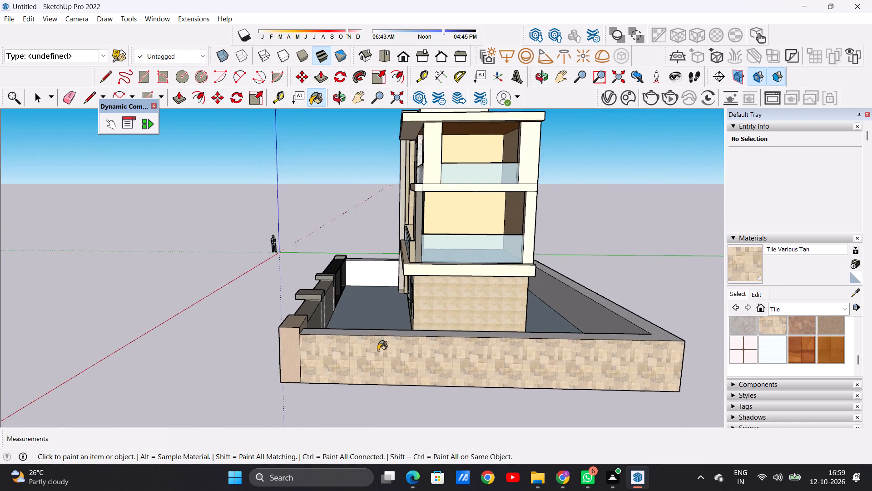
scroll(378, 351, up, 15)
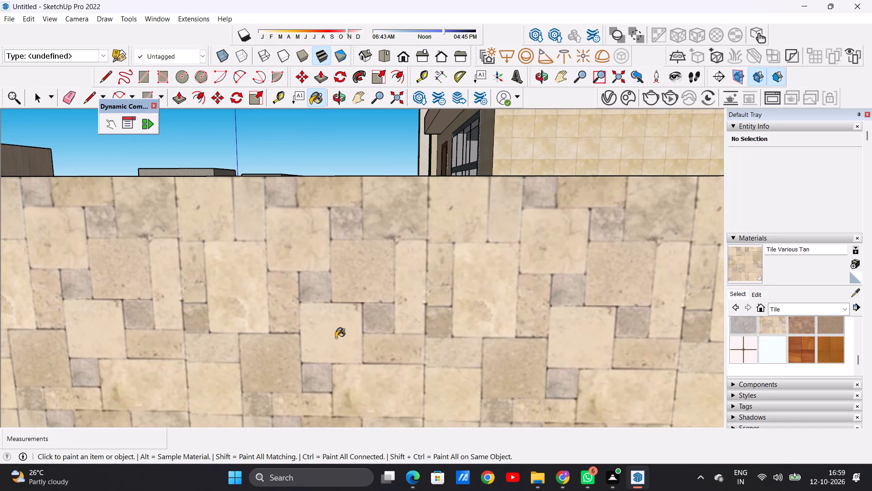
scroll(347, 355, down, 11)
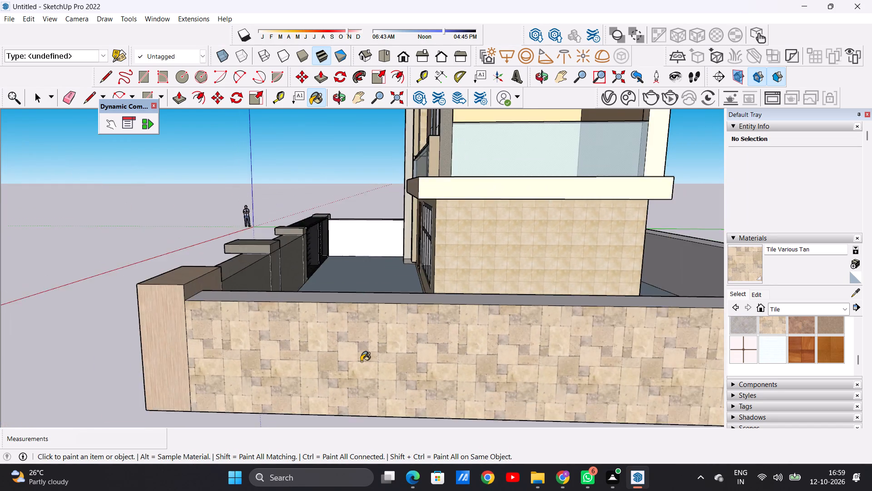
Paint the white outer face of the rear compound wall with Tile Various Tan.
scroll(361, 361, down, 13)
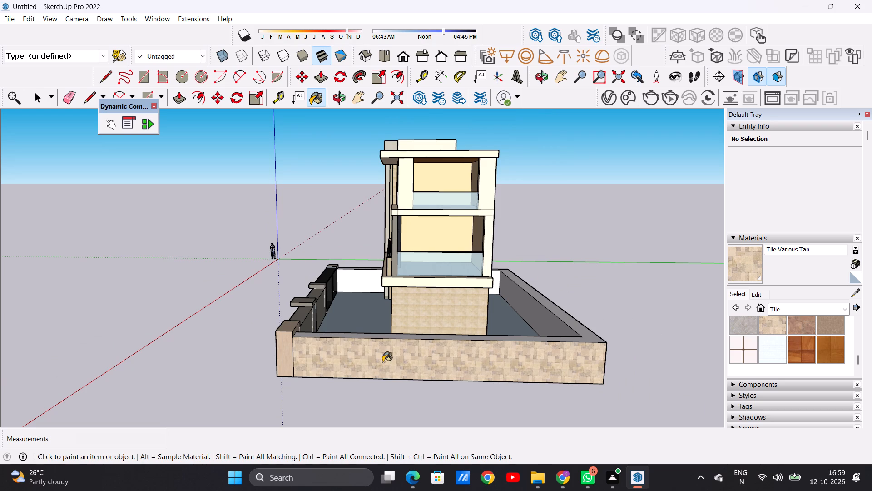
scroll(401, 362, up, 4)
middle_drag(301, 356, 482, 399)
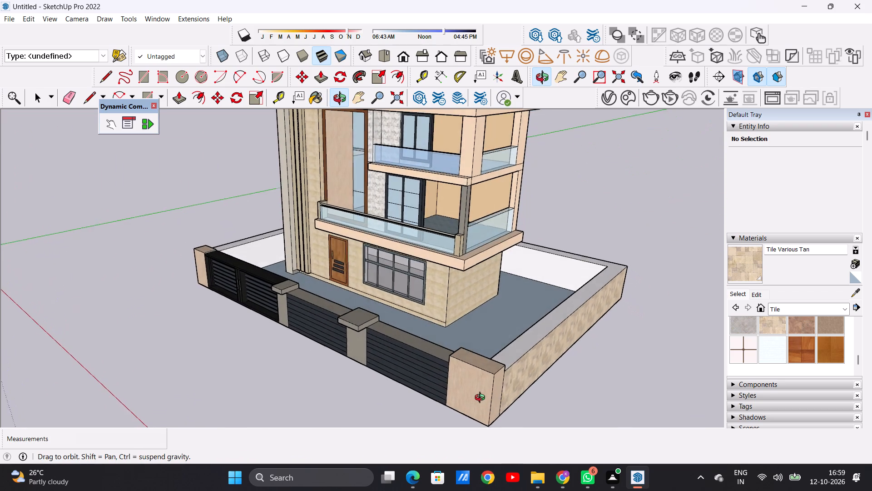
middle_drag(482, 399, 486, 406)
scroll(425, 342, down, 3)
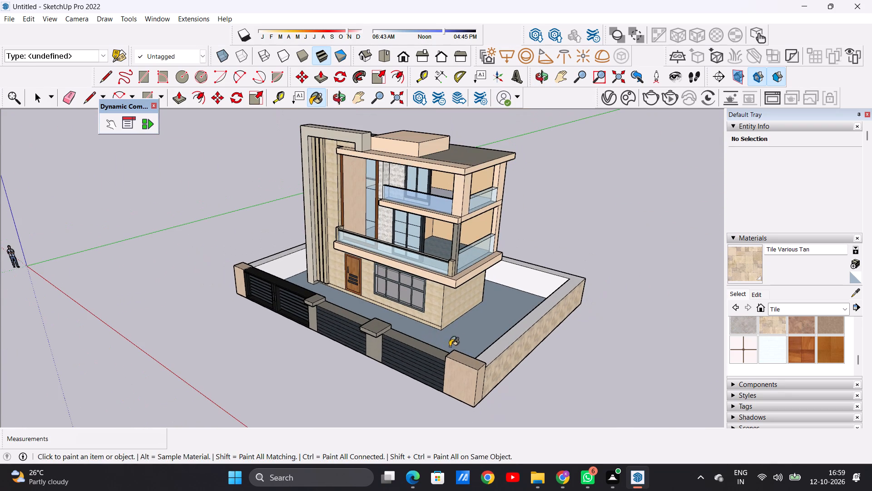
middle_drag(503, 346, 203, 357)
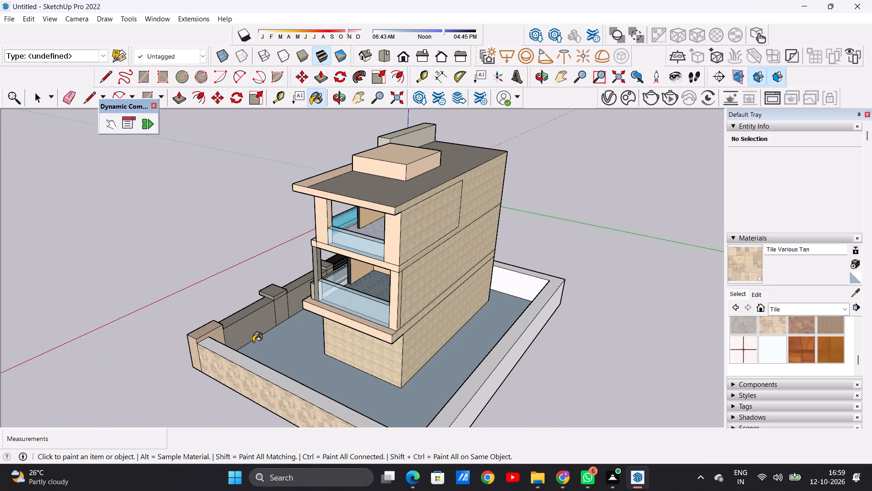
scroll(302, 319, down, 5)
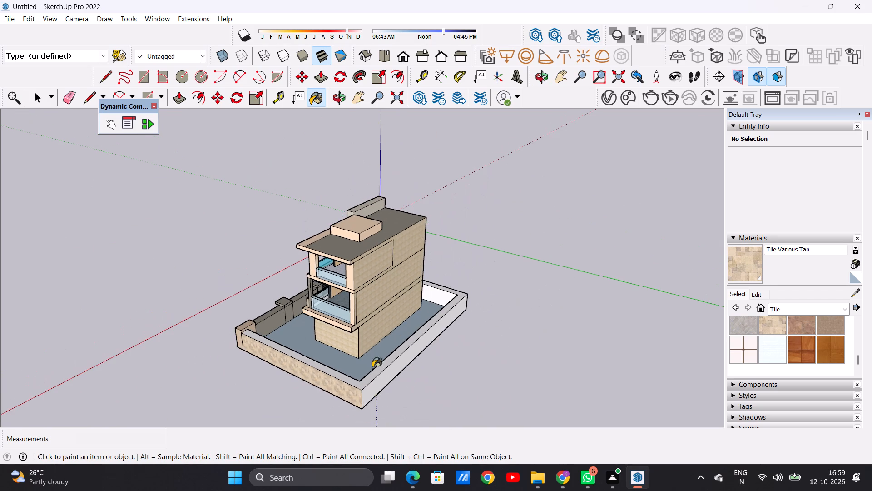
middle_drag(376, 384, 373, 321)
scroll(359, 357, up, 9)
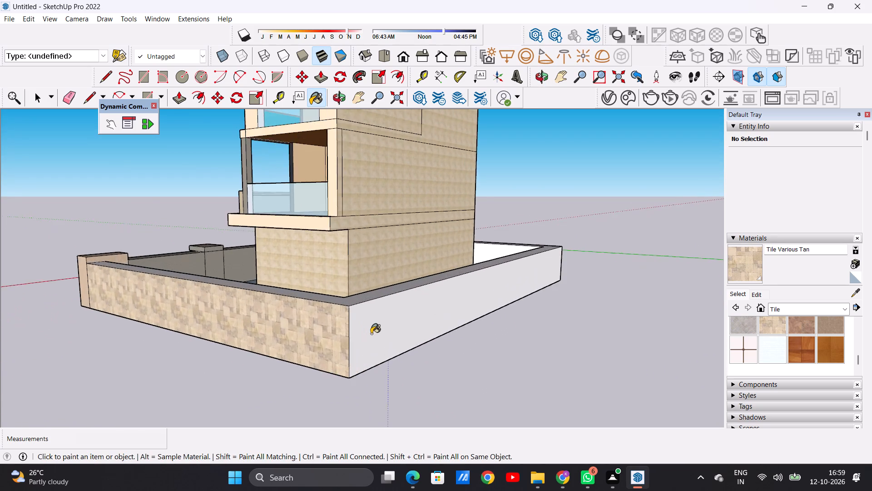
scroll(371, 334, up, 9)
click(350, 331)
scroll(289, 390, down, 6)
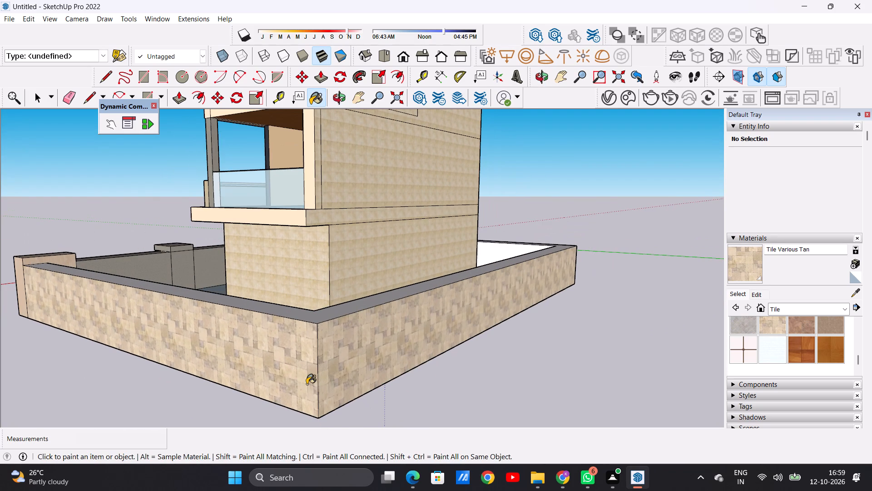
scroll(359, 362, down, 6)
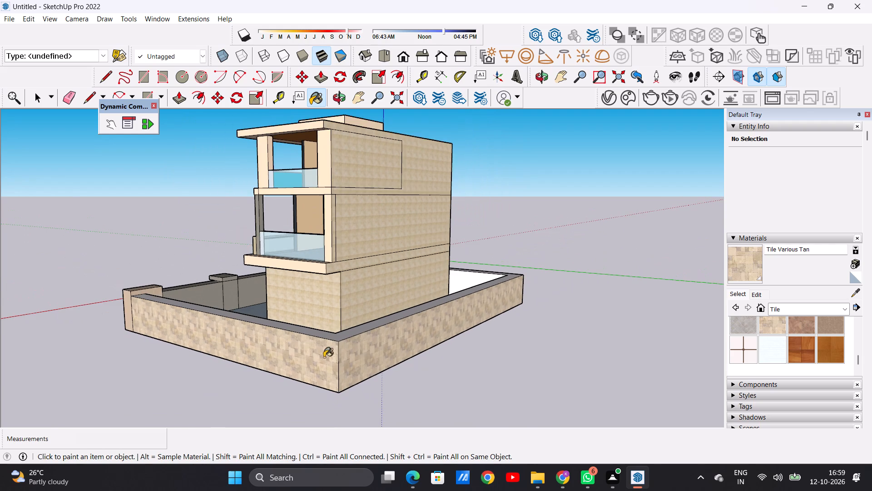
Paint the white outer face of the side compound wall next to the gate's corner pillar with Tile Various Tan.
middle_drag(258, 348, 486, 367)
scroll(427, 365, down, 1)
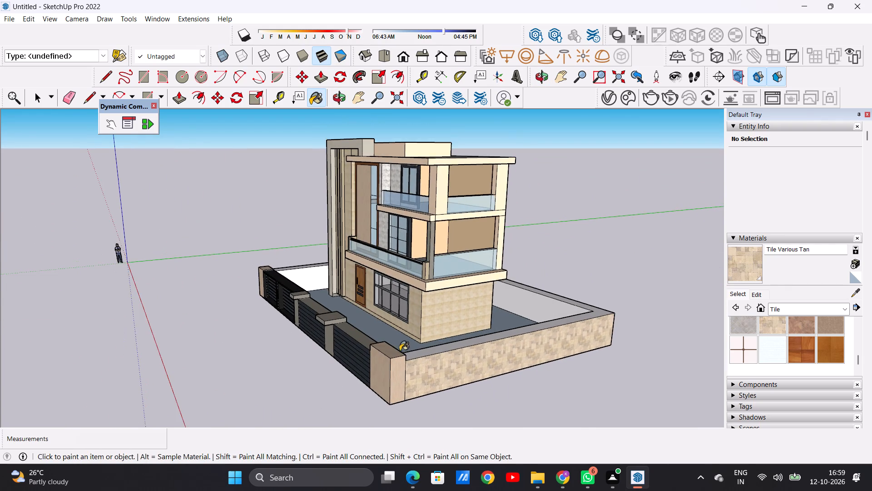
scroll(381, 336, up, 5)
middle_drag(310, 336, 568, 345)
scroll(365, 344, down, 3)
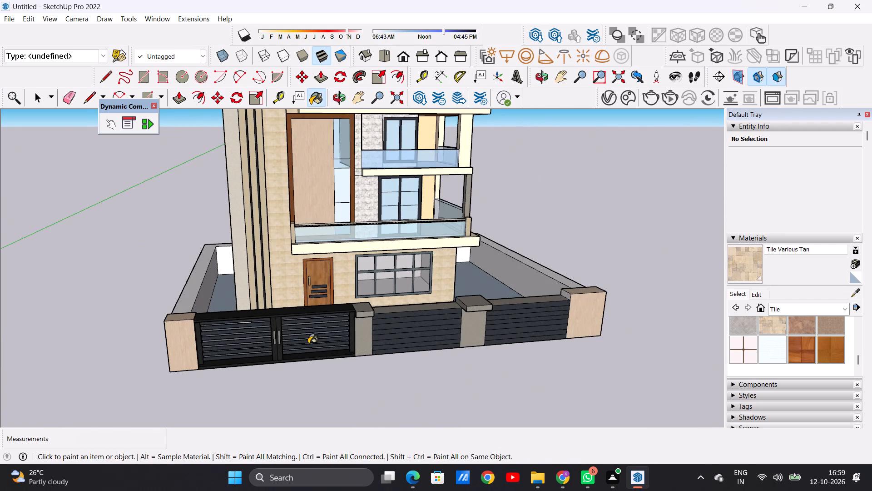
middle_drag(338, 347, 481, 322)
scroll(228, 351, up, 3)
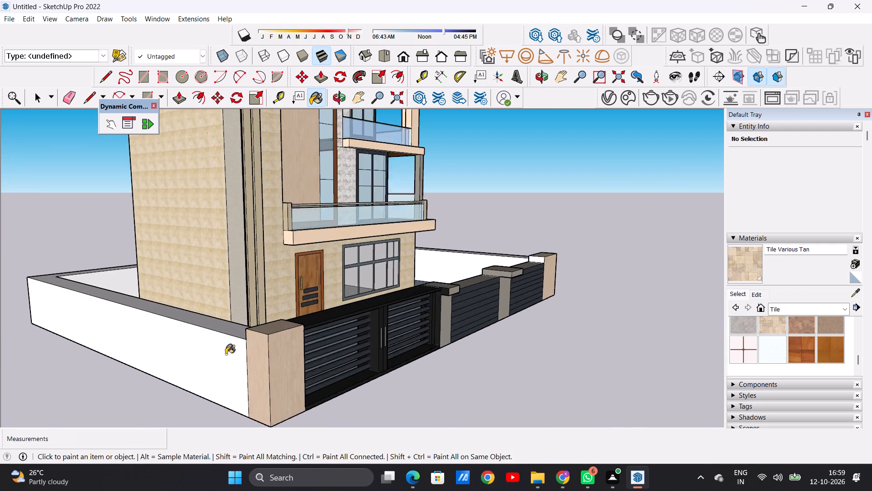
scroll(226, 354, up, 3)
click(226, 356)
scroll(256, 366, down, 9)
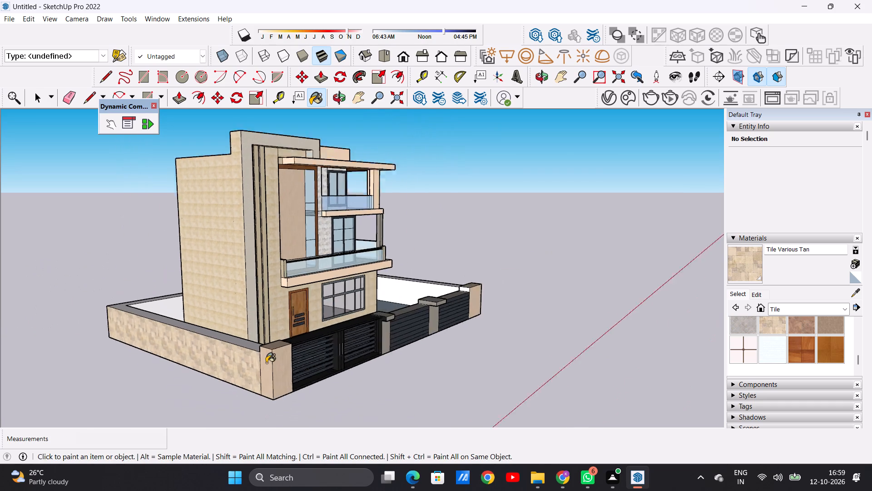
scroll(266, 363, down, 7)
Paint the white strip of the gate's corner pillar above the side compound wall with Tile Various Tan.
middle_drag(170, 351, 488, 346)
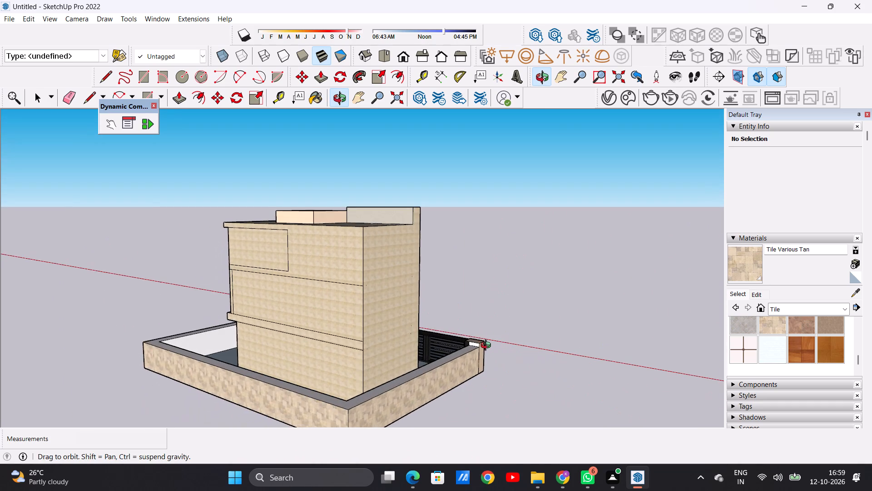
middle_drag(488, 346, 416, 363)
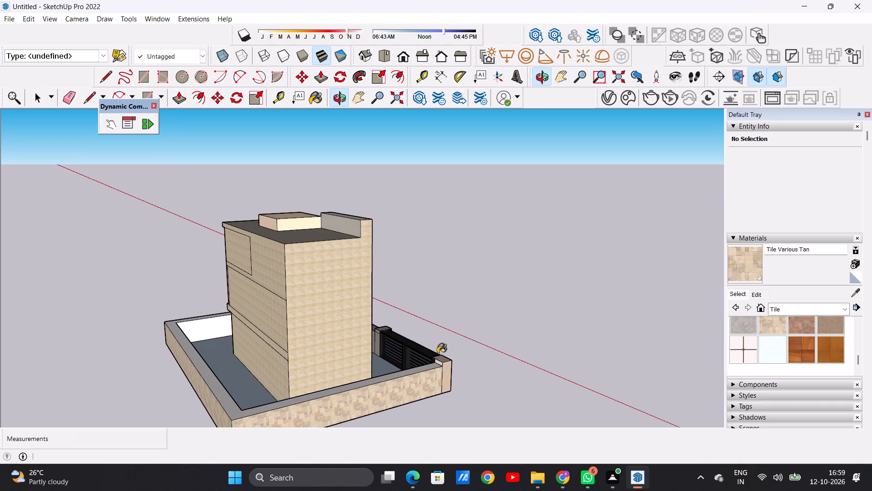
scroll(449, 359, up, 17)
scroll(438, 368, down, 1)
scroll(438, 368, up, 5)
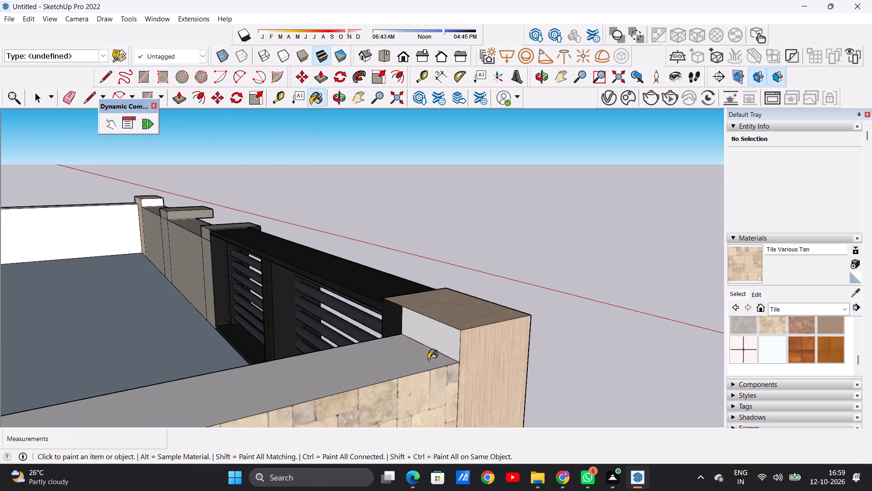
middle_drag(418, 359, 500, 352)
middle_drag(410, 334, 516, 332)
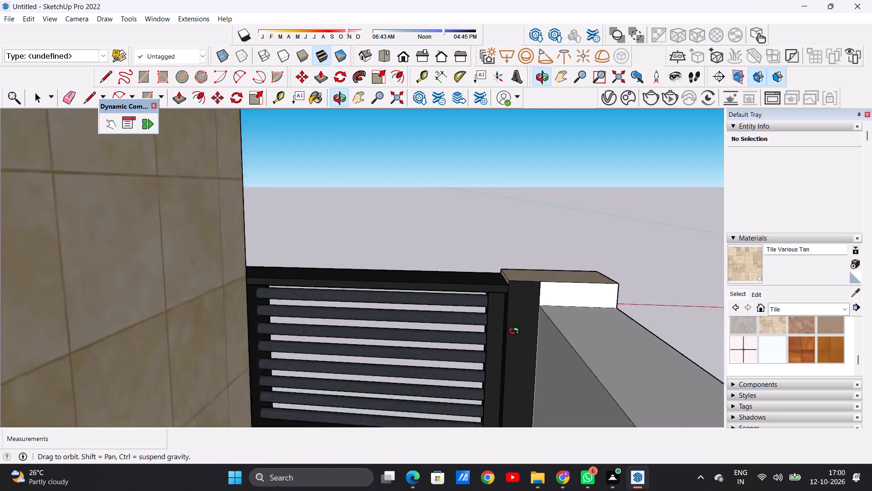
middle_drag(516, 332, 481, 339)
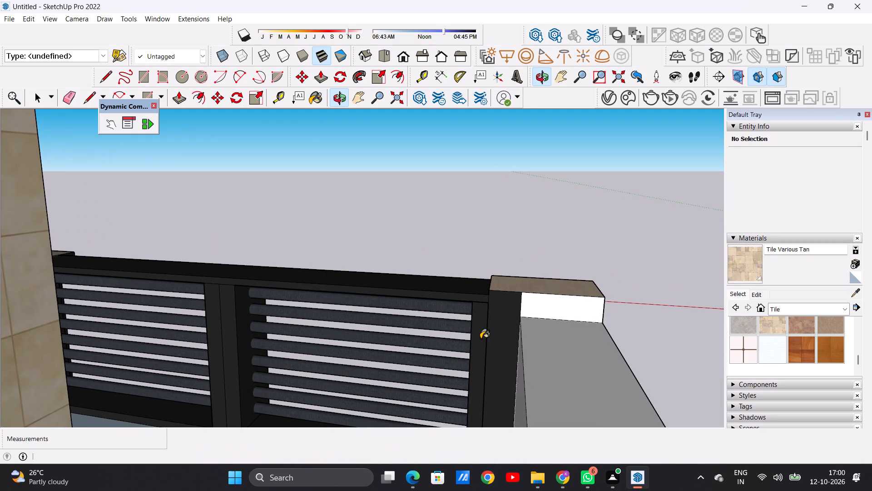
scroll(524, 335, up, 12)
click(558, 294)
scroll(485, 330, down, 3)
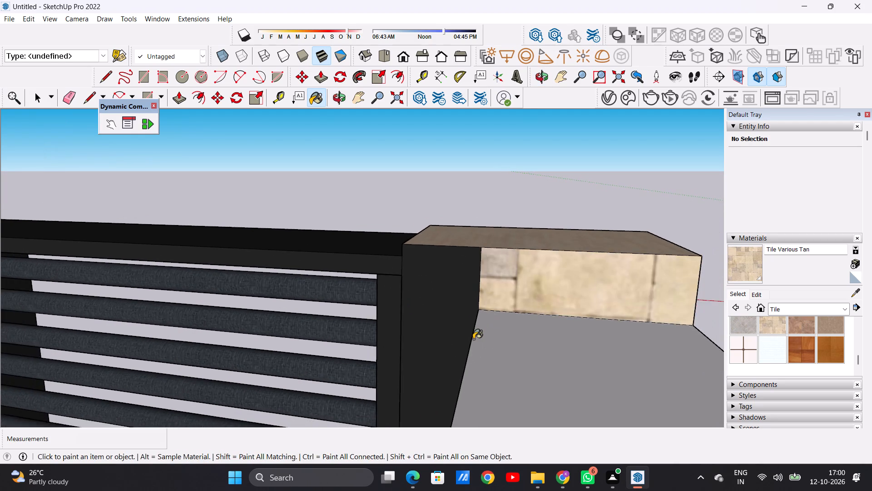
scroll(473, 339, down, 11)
Repaint the strip of the gate's corner pillar above the side wall with Formica Laminate Light from Synthetic Surfaces.
middle_drag(471, 333, 372, 336)
scroll(411, 342, up, 3)
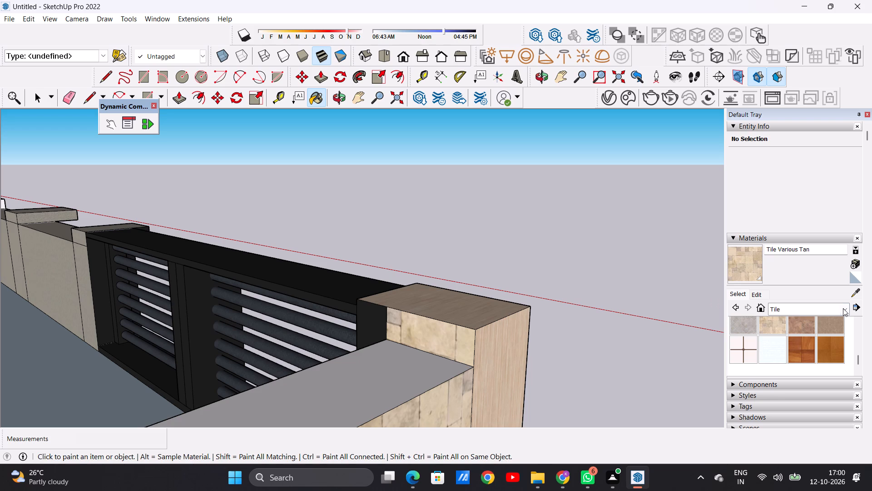
click(843, 308)
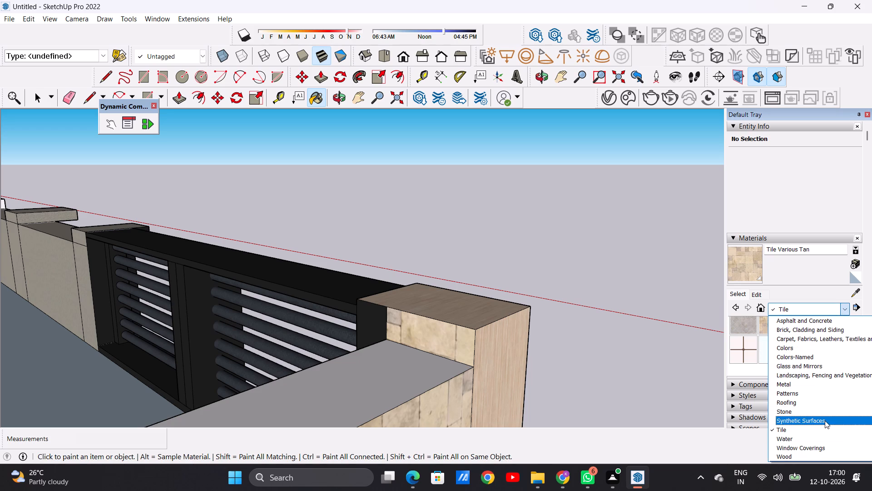
click(825, 421)
click(748, 360)
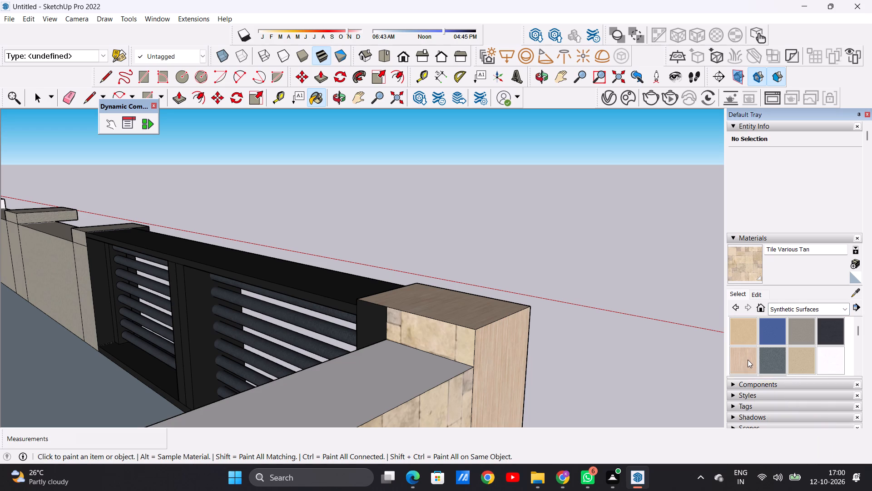
scroll(438, 342, up, 6)
click(446, 339)
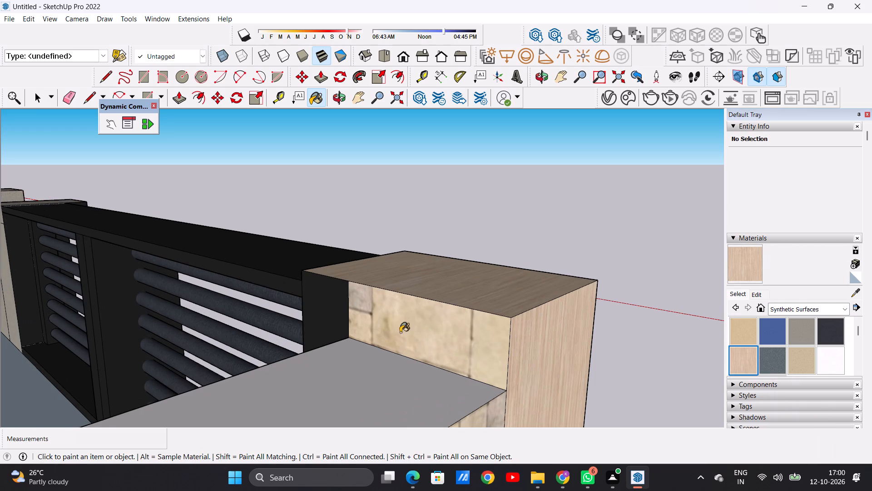
scroll(374, 330, down, 12)
Paint the white strip of the far corner pillar above the slatted front wall with Formica Laminate Light.
middle_drag(439, 306, 495, 309)
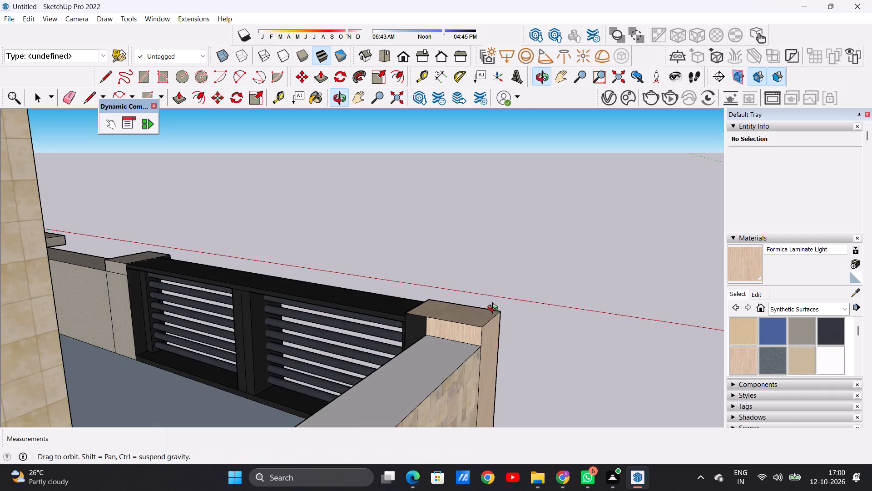
middle_drag(495, 309, 111, 332)
scroll(117, 343, down, 5)
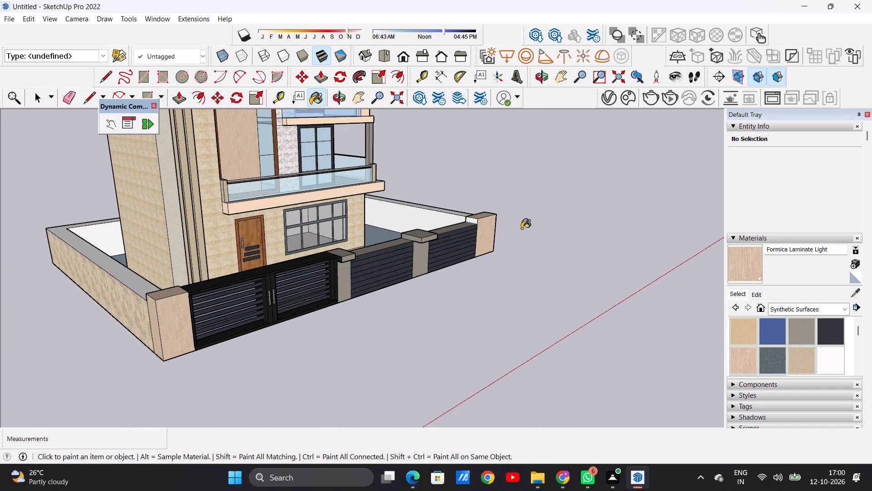
scroll(489, 211, up, 1)
scroll(488, 211, down, 1)
scroll(486, 211, up, 10)
scroll(470, 224, up, 11)
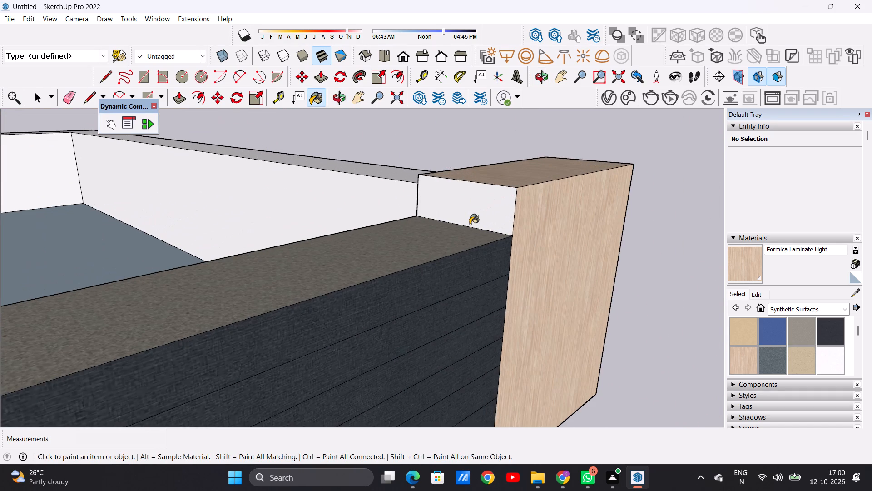
click(469, 211)
scroll(404, 219, down, 11)
scroll(404, 238, up, 1)
scroll(404, 238, down, 2)
middle_drag(457, 211, 423, 235)
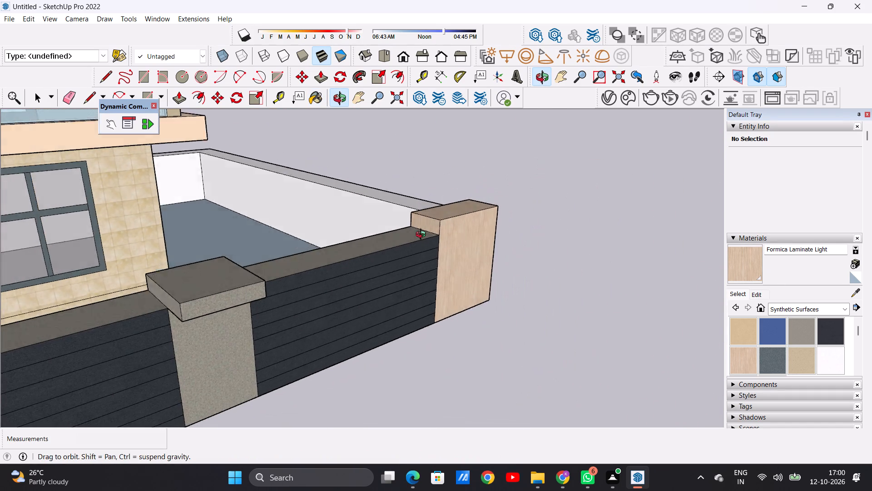
middle_drag(423, 235, 69, 258)
scroll(71, 261, down, 3)
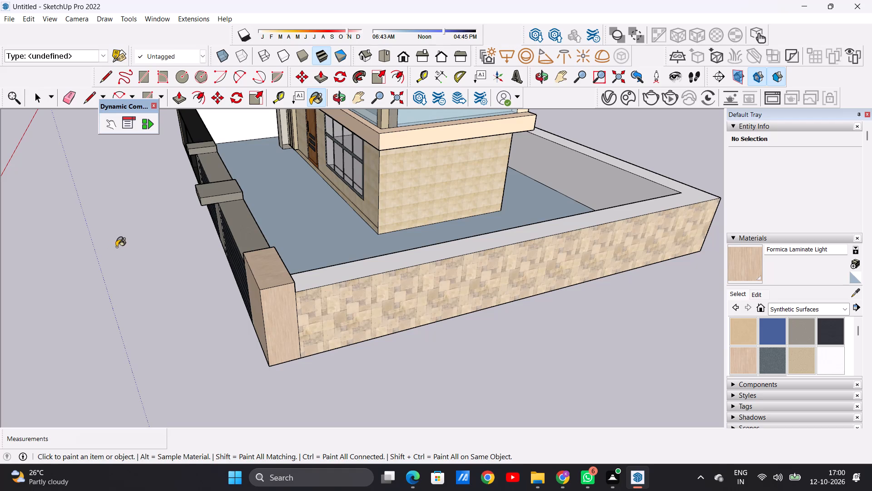
middle_drag(328, 229, 145, 236)
scroll(104, 214, up, 6)
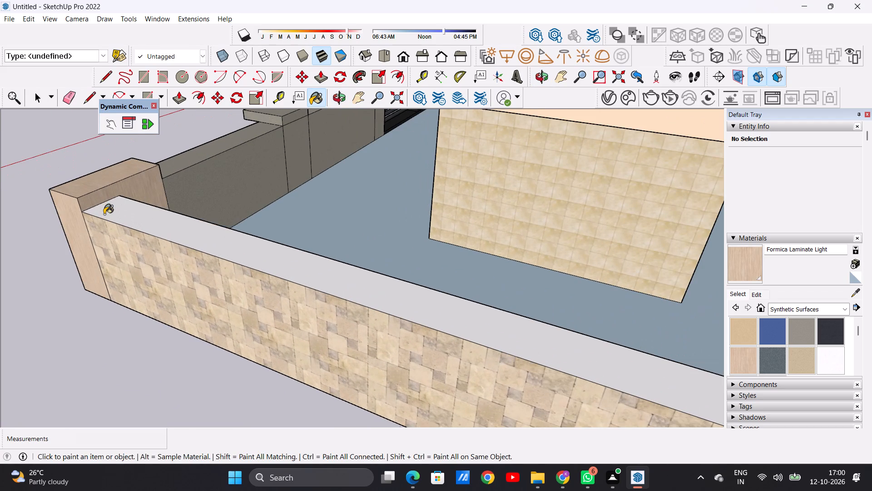
key(space)
Paint the light top surface of the side and rear compound walls with Formica Graystone.
scroll(200, 243, down, 5)
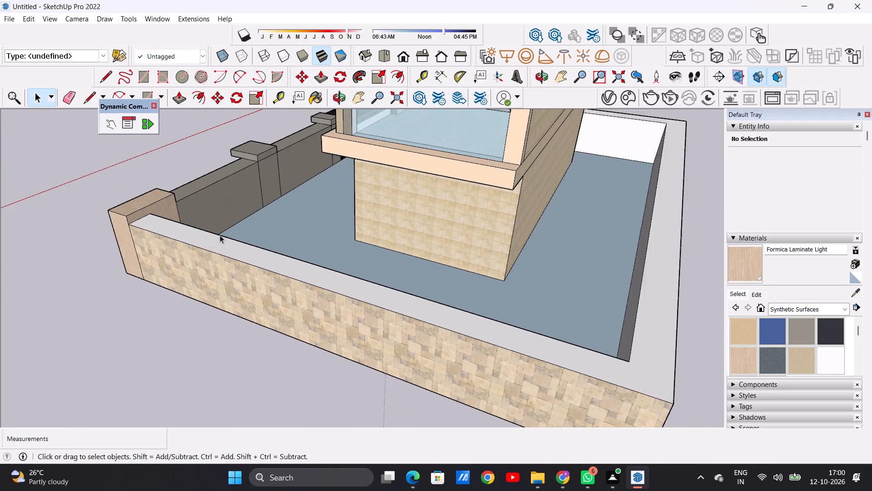
scroll(220, 235, down, 11)
middle_drag(213, 237, 376, 244)
middle_drag(191, 234, 268, 236)
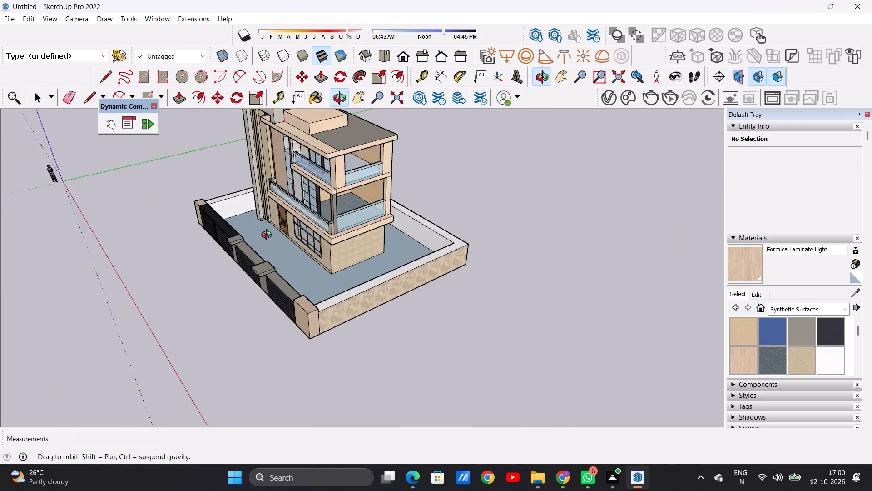
middle_drag(268, 236, 362, 235)
scroll(321, 305, down, 3)
scroll(363, 308, up, 6)
scroll(391, 301, down, 1)
scroll(391, 301, up, 2)
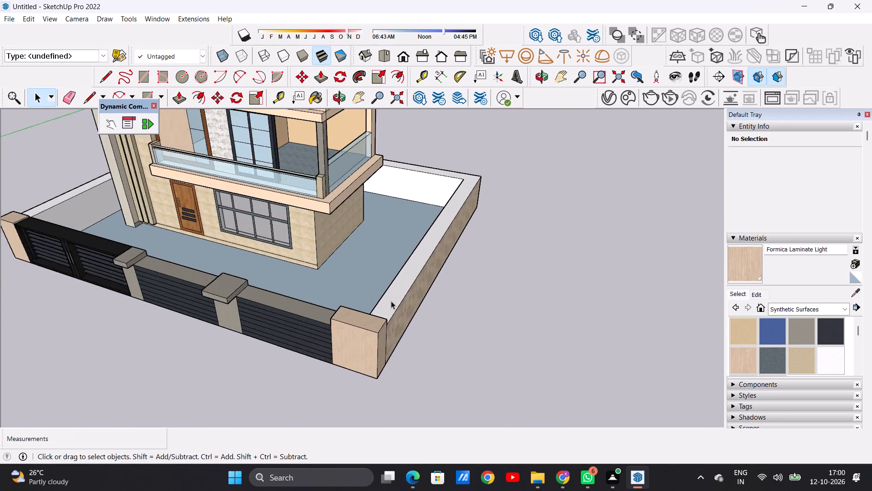
scroll(391, 301, up, 7)
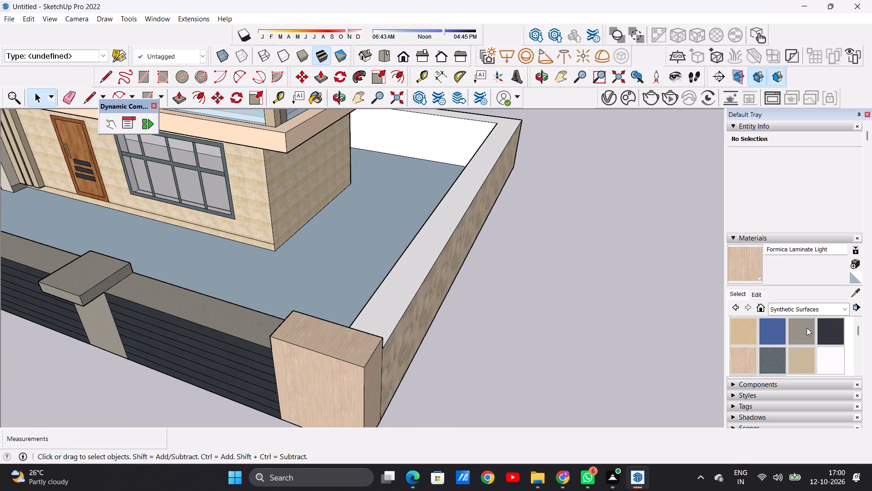
click(806, 329)
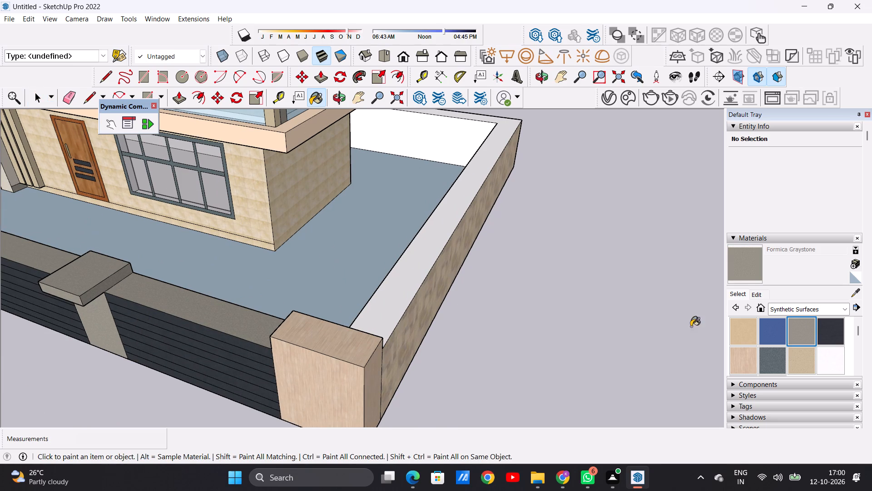
scroll(393, 314, up, 5)
click(371, 317)
scroll(417, 325, down, 9)
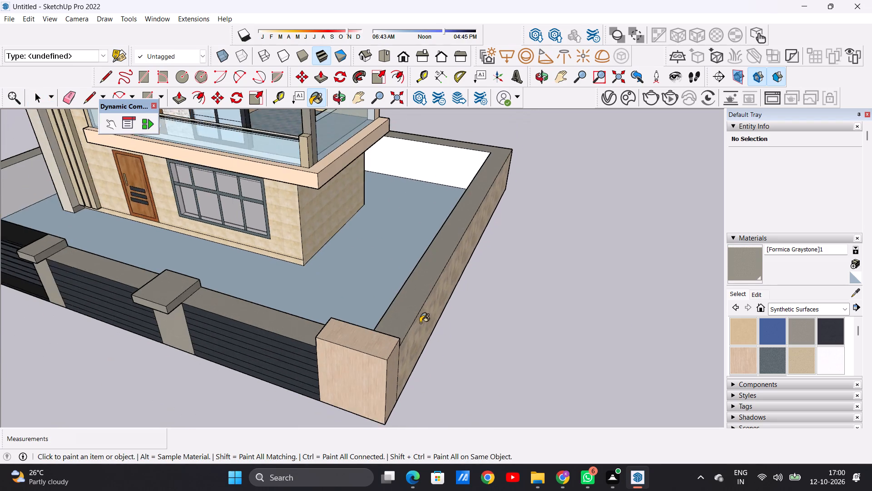
scroll(420, 323, down, 2)
key(space)
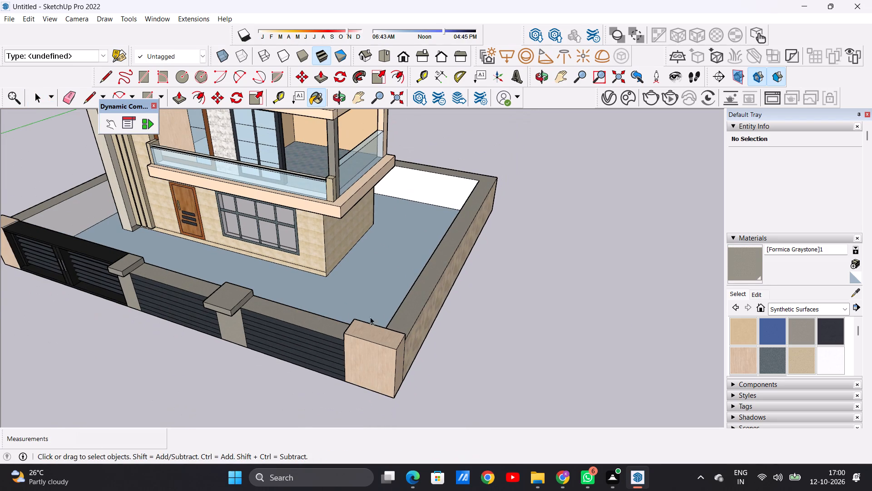
Examine the compound walls, gate and corner pillars from several sides for surfaces still without a finish.
scroll(349, 308, down, 5)
scroll(134, 210, up, 3)
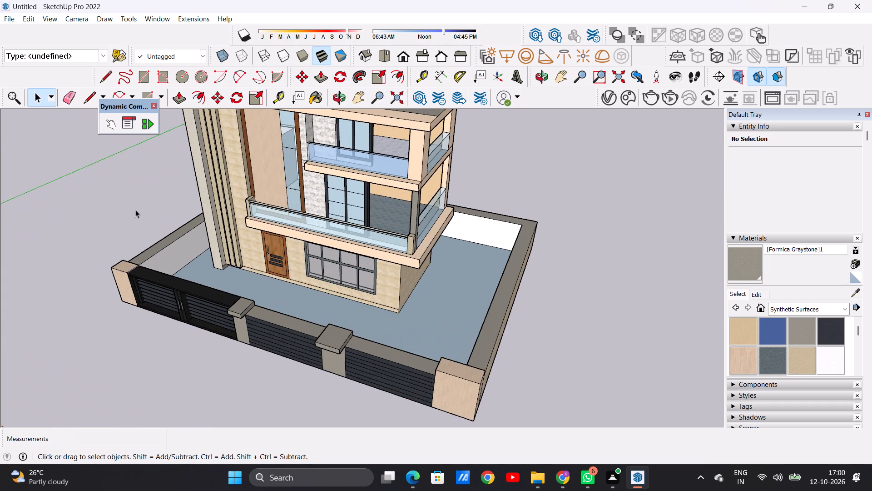
middle_drag(197, 262, 141, 234)
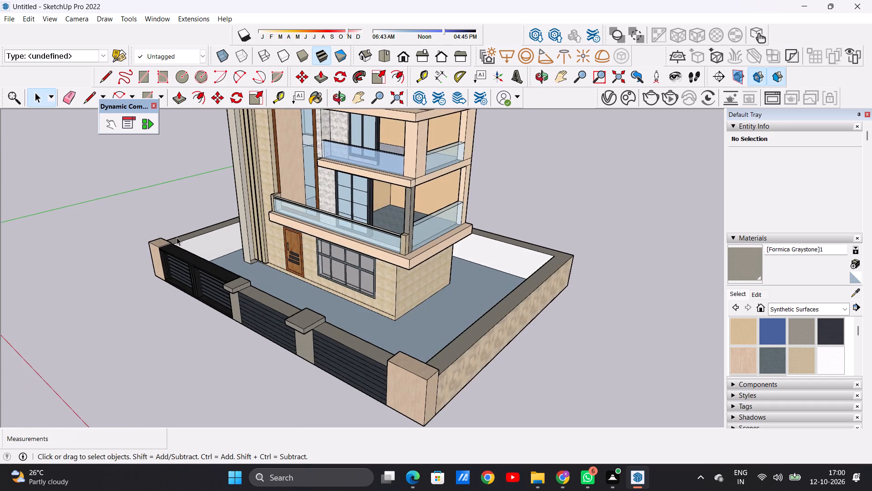
scroll(218, 228, up, 11)
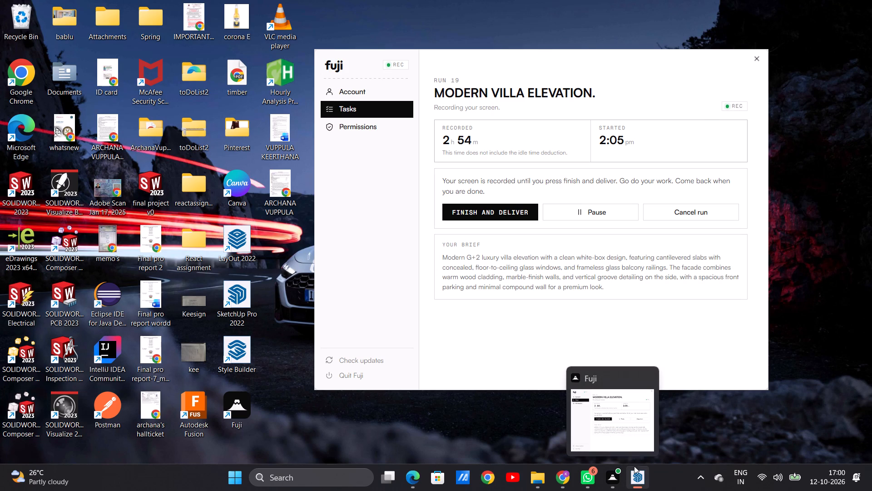
click(616, 415)
scroll(242, 289, down, 3)
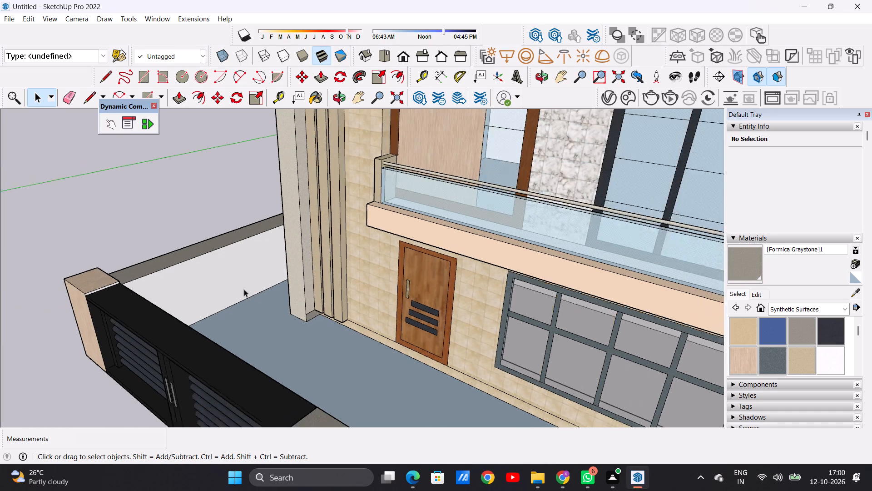
scroll(244, 289, down, 1)
scroll(309, 271, up, 5)
middle_drag(178, 284, 368, 284)
scroll(193, 279, down, 8)
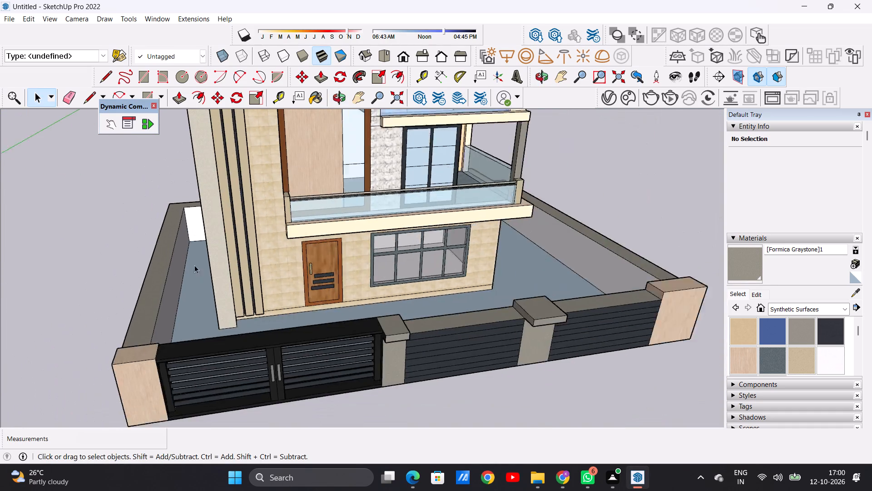
scroll(194, 265, down, 3)
middle_drag(411, 268, 147, 233)
scroll(294, 218, up, 2)
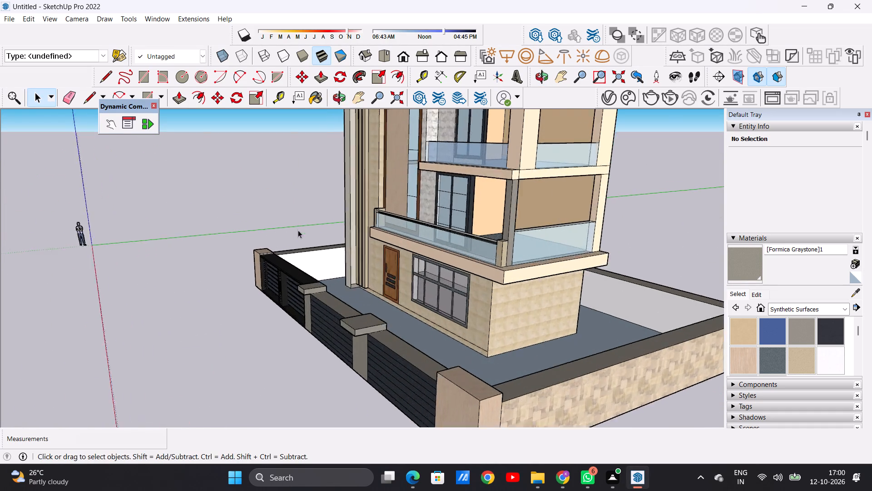
Paint the white strip of the gate's corner pillar above the black gate top with Formica Laminate Light.
scroll(298, 230, up, 3)
middle_drag(311, 252, 386, 283)
scroll(263, 287, down, 3)
scroll(272, 250, up, 4)
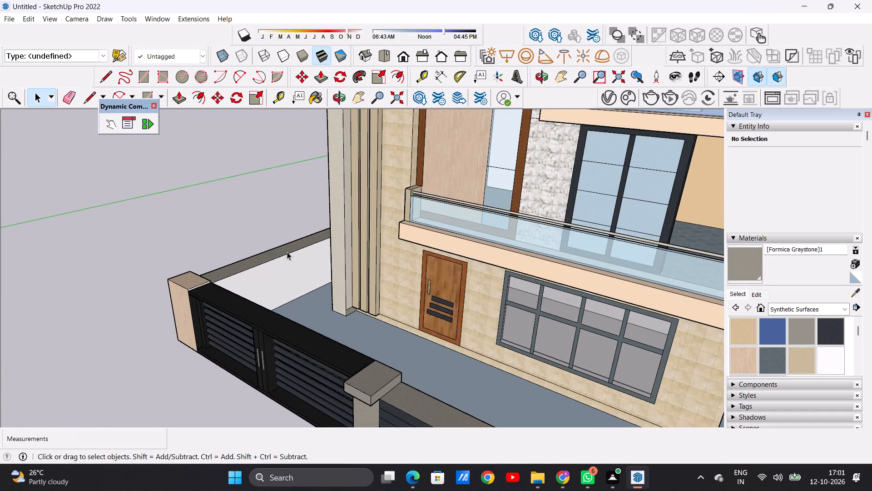
scroll(305, 255, up, 3)
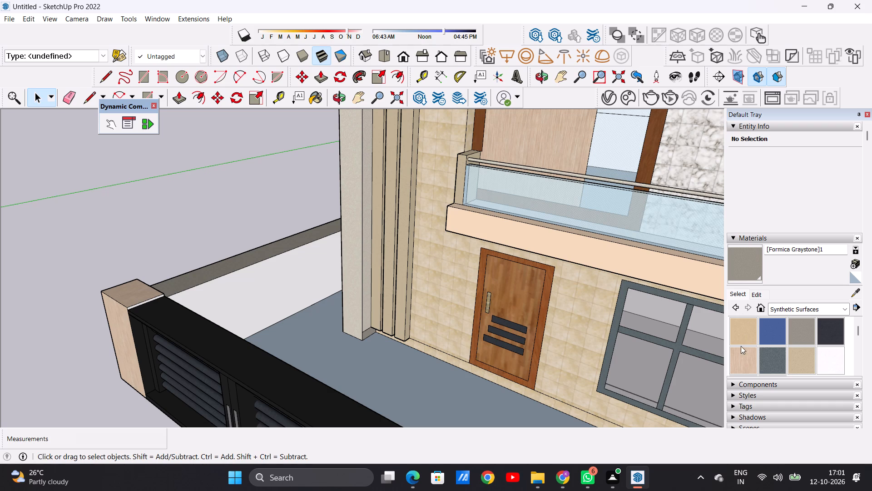
click(743, 363)
scroll(123, 322, up, 8)
scroll(136, 306, down, 1)
scroll(136, 306, up, 5)
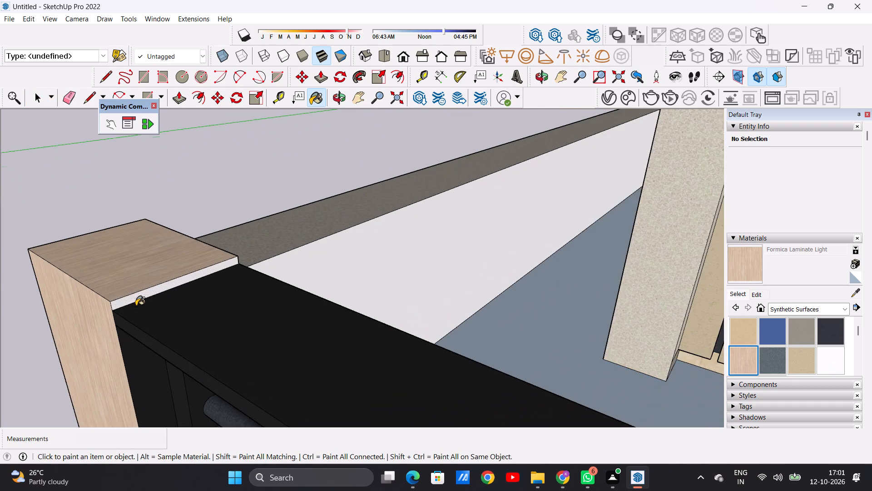
scroll(136, 306, up, 10)
click(115, 308)
scroll(178, 297, down, 9)
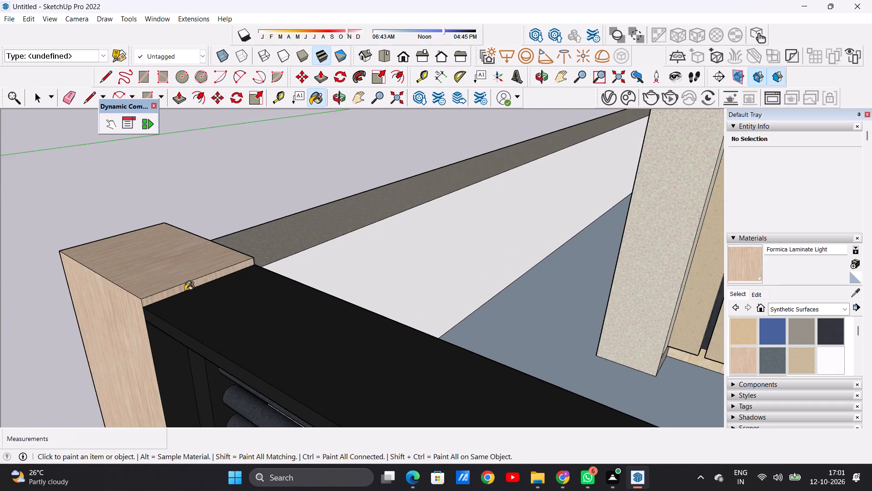
Review the villa and its compound walls from the front, sides and rear.
scroll(185, 291, down, 4)
middle_drag(352, 251, 165, 247)
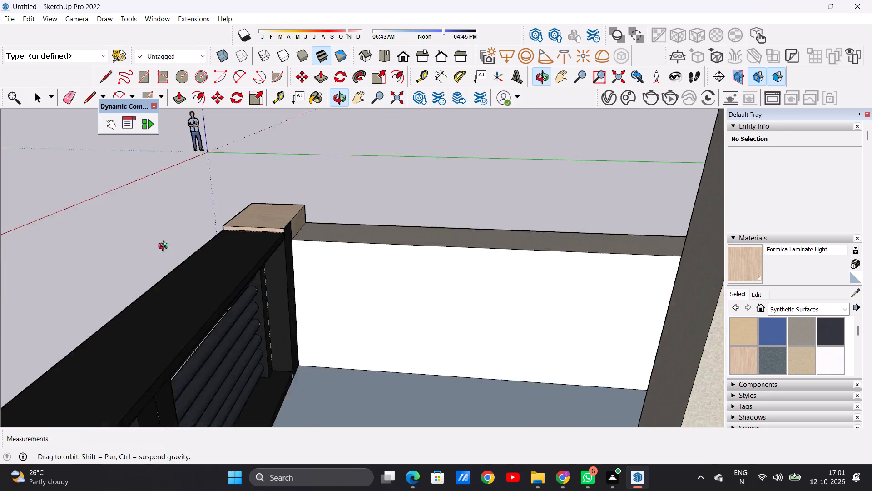
middle_drag(165, 247, 327, 232)
scroll(246, 249, down, 15)
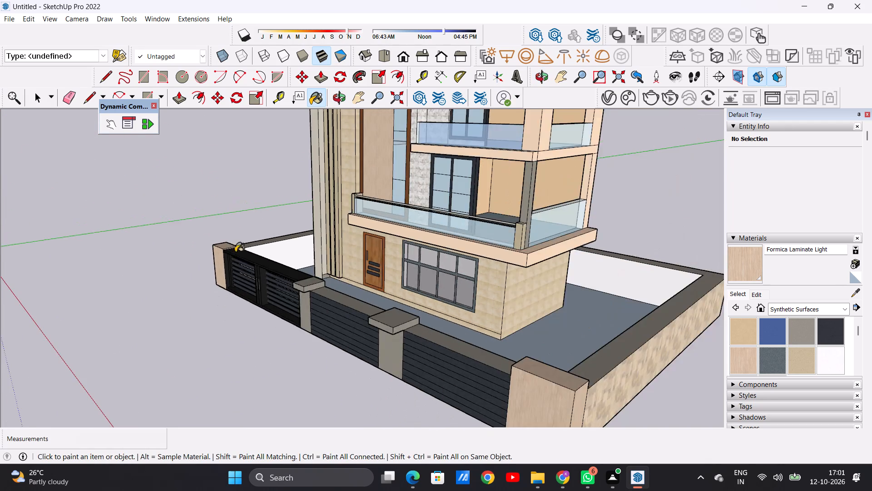
middle_drag(238, 276, 371, 272)
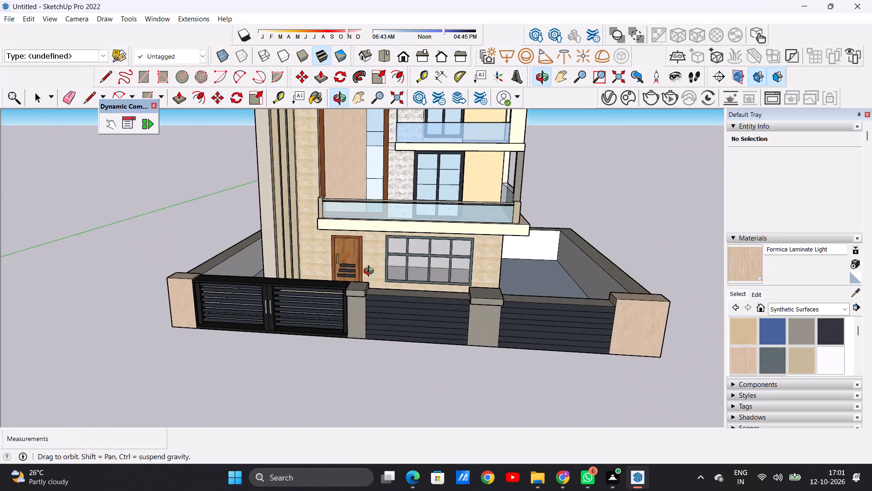
middle_drag(371, 272, 340, 272)
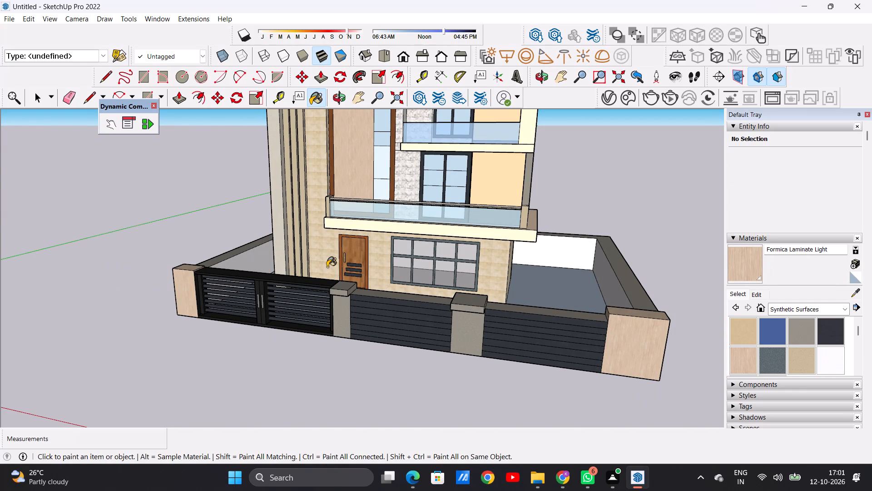
scroll(298, 270, down, 5)
middle_drag(357, 286, 490, 270)
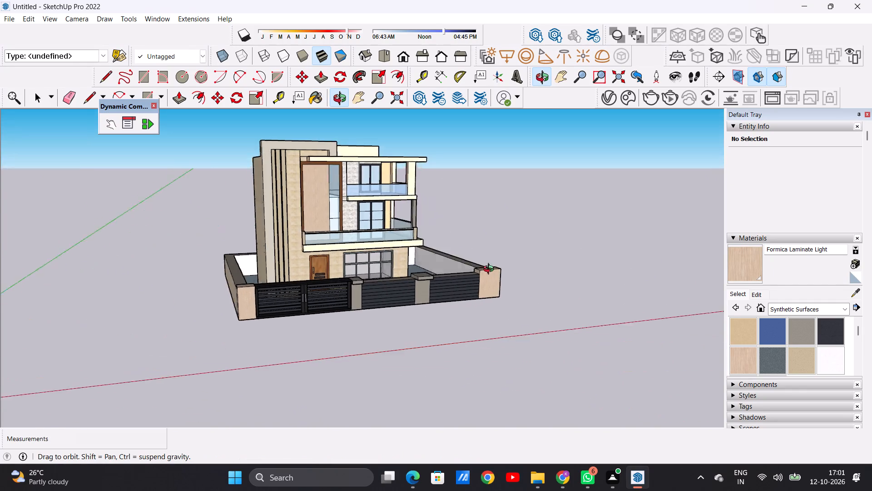
middle_drag(490, 270, 106, 303)
middle_drag(318, 303, 131, 313)
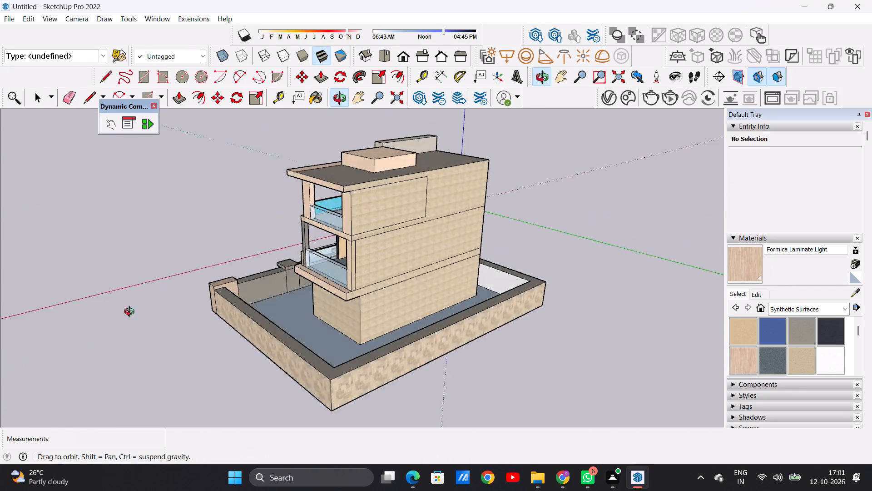
middle_drag(131, 313, 431, 312)
middle_drag(301, 313, 371, 315)
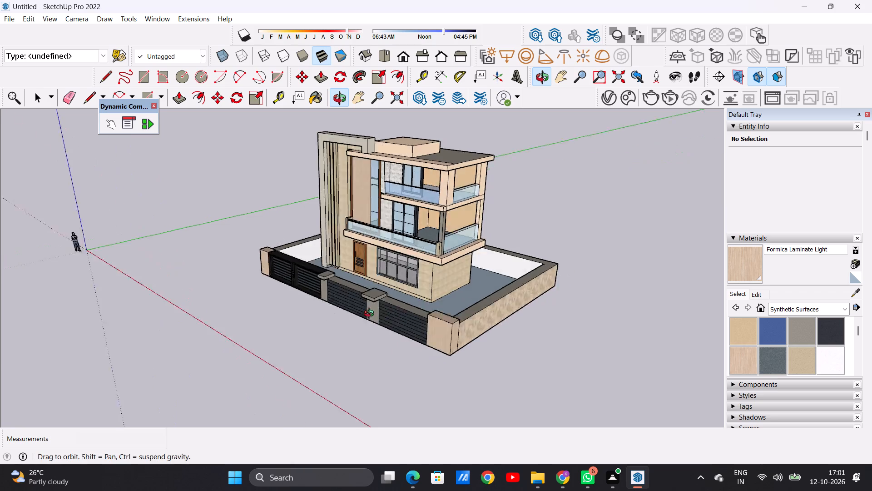
middle_drag(371, 315, 495, 316)
middle_drag(365, 350, 259, 362)
scroll(309, 250, up, 7)
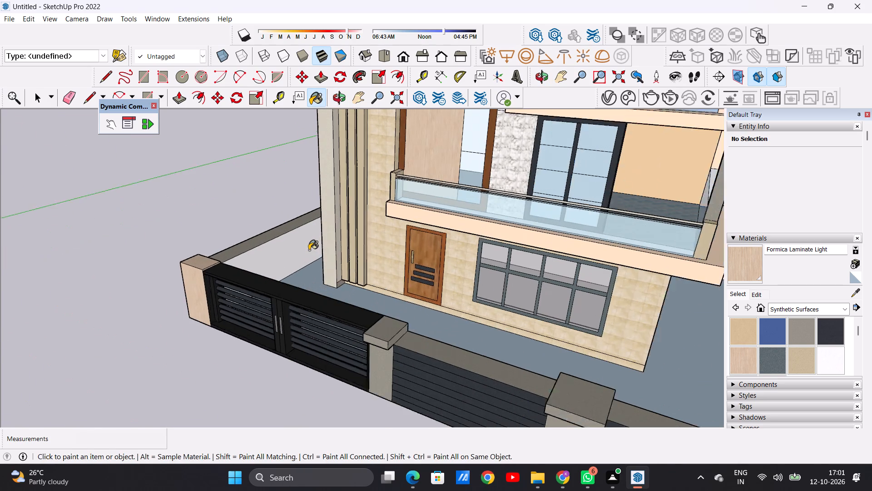
scroll(309, 250, up, 3)
key(space)
scroll(287, 272, down, 10)
middle_drag(299, 256, 497, 295)
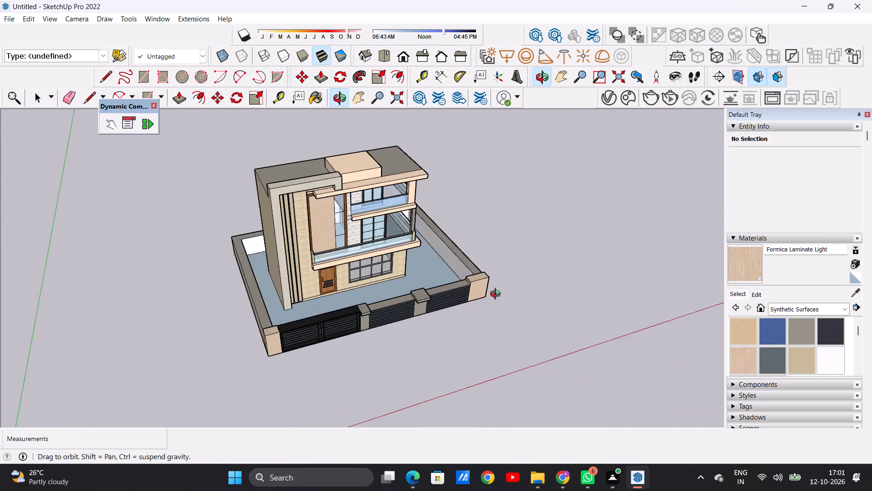
middle_drag(497, 295, 528, 290)
Examine the far corner pillar, the slatted front wall and the inner faces of the compound walls up close.
scroll(479, 267, up, 7)
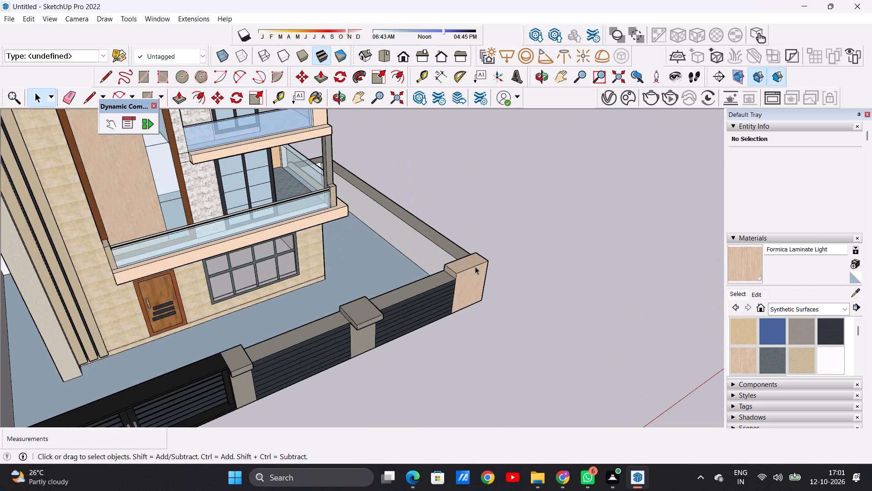
scroll(440, 269, down, 5)
middle_drag(411, 271, 404, 236)
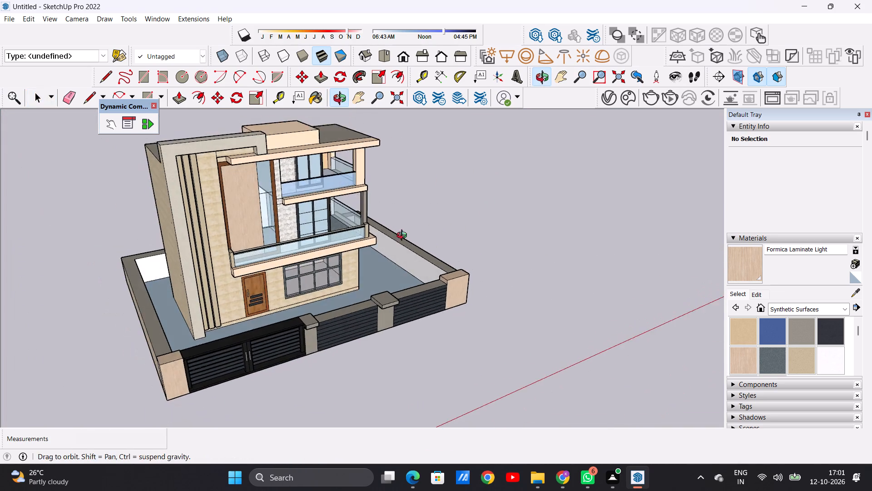
middle_drag(404, 236, 404, 233)
scroll(407, 225, up, 15)
middle_drag(385, 308, 389, 289)
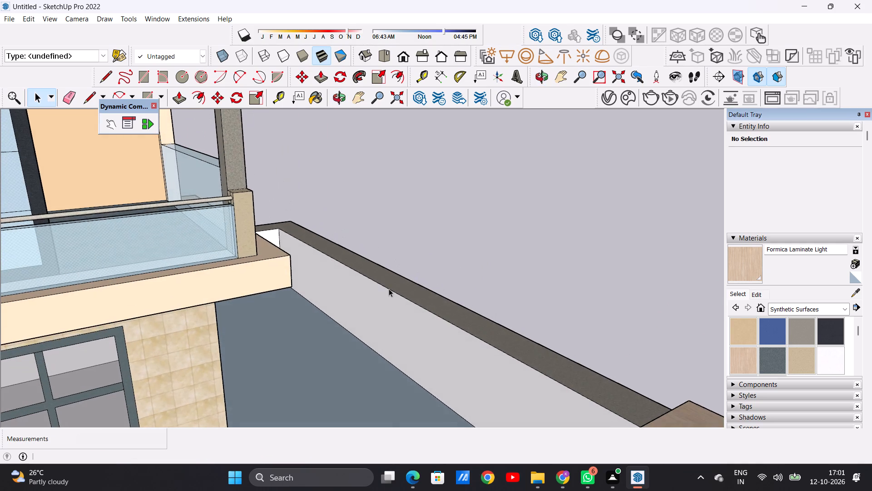
scroll(378, 300, down, 6)
middle_drag(381, 316, 445, 311)
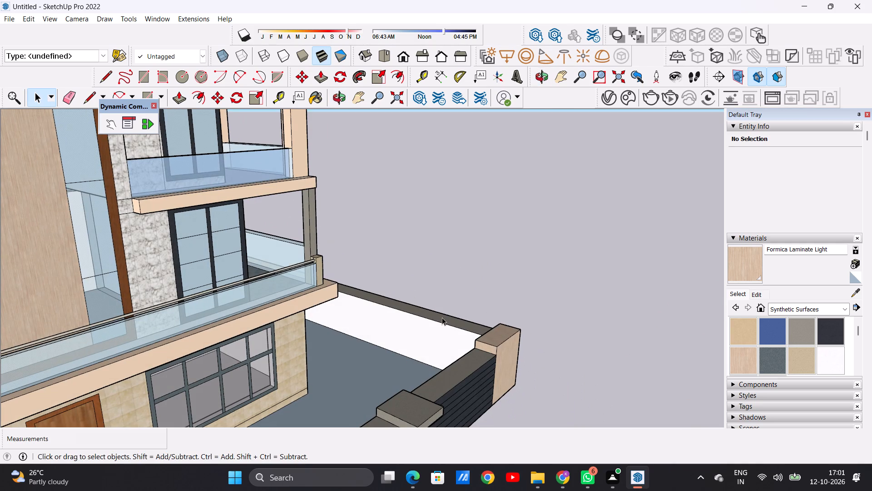
scroll(425, 347, down, 4)
scroll(426, 353, up, 6)
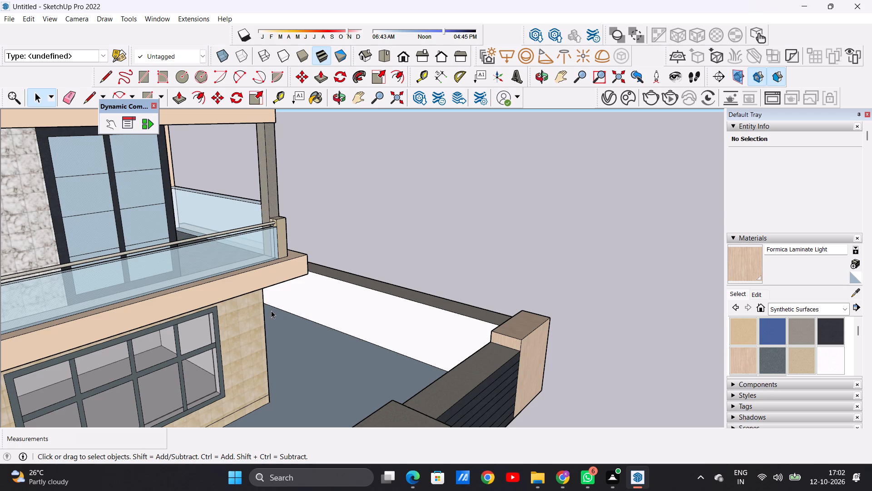
scroll(269, 311, down, 11)
scroll(278, 307, up, 7)
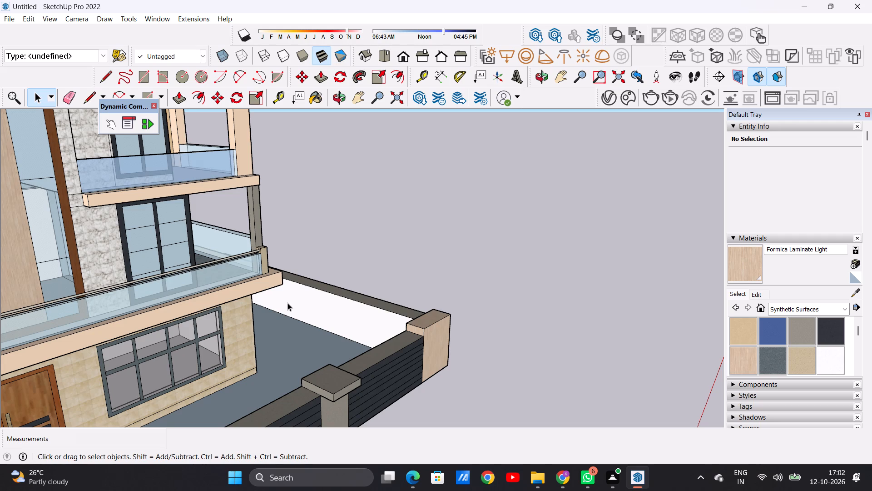
scroll(284, 286, down, 4)
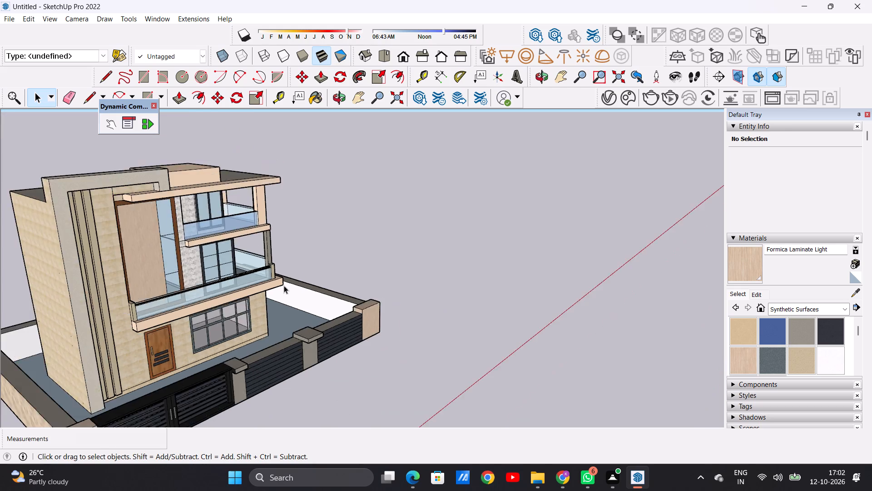
scroll(284, 286, down, 9)
scroll(287, 266, up, 8)
middle_drag(286, 305, 179, 318)
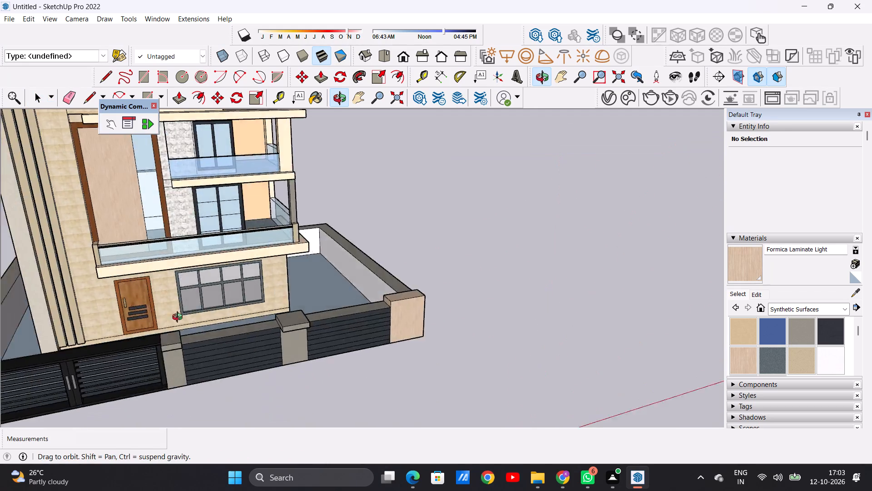
middle_drag(179, 318, 92, 312)
scroll(139, 306, down, 5)
middle_drag(297, 284, 117, 268)
scroll(245, 239, up, 6)
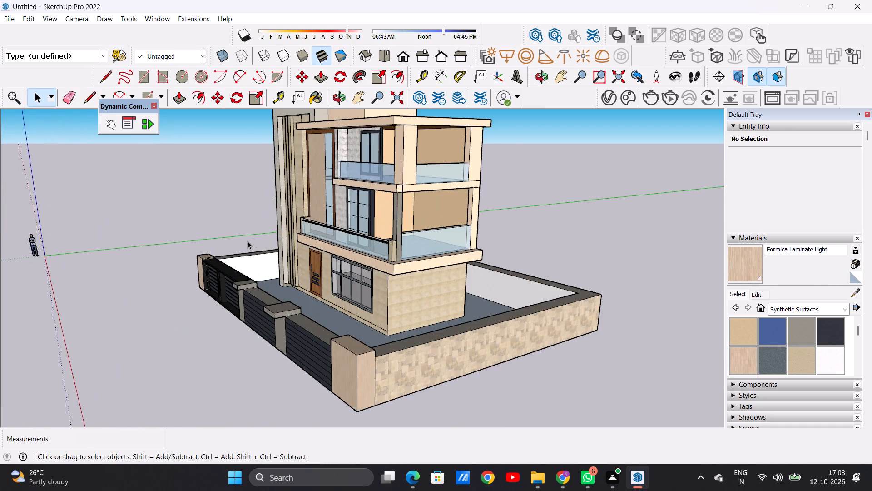
Paint the white inner face of the side compound wall beside the gate with Formica Beige from Synthetic Surfaces.
middle_drag(246, 285, 265, 319)
scroll(272, 273, up, 14)
scroll(178, 297, down, 9)
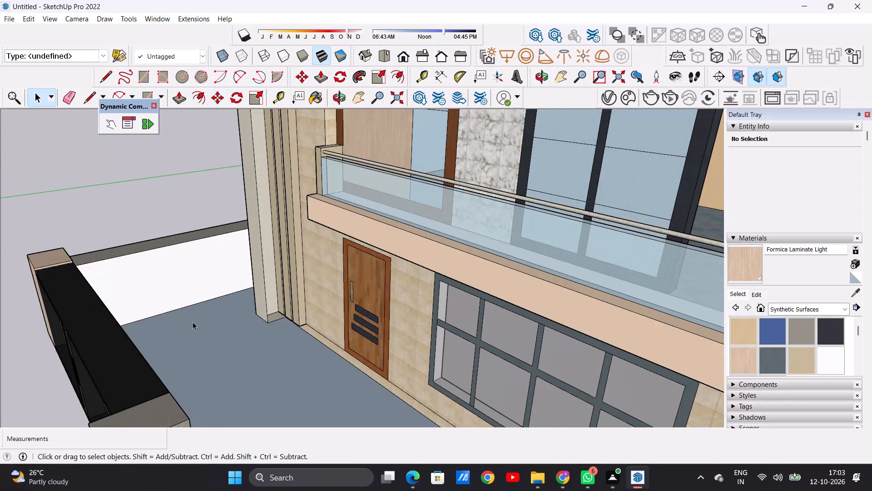
middle_drag(193, 322, 302, 290)
scroll(302, 290, up, 1)
scroll(226, 304, down, 5)
scroll(207, 302, up, 4)
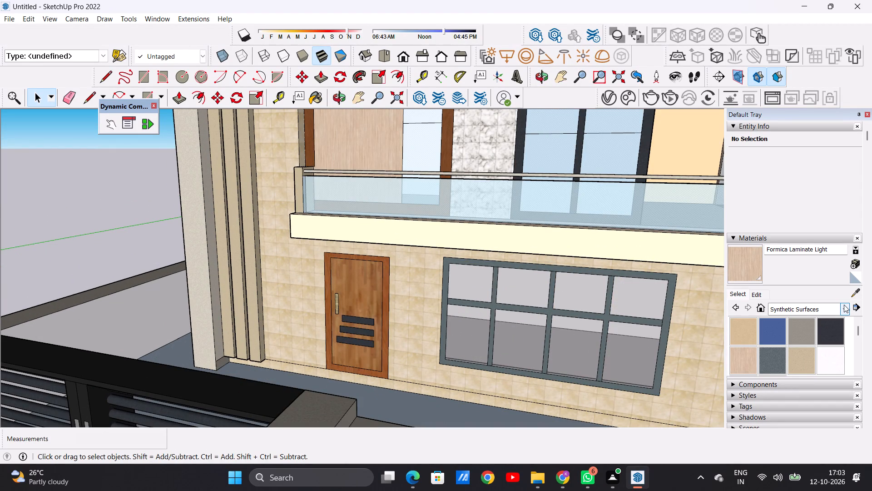
click(745, 331)
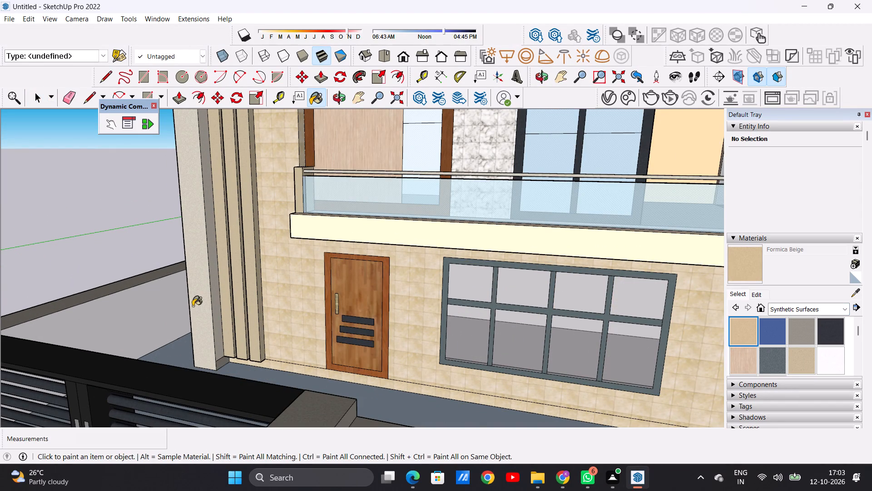
scroll(194, 309, down, 3)
scroll(150, 313, up, 11)
click(90, 324)
scroll(124, 333, down, 7)
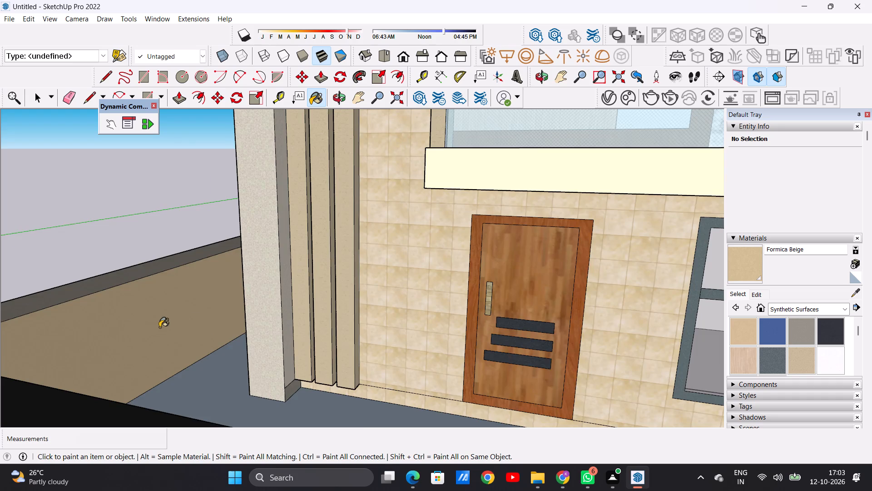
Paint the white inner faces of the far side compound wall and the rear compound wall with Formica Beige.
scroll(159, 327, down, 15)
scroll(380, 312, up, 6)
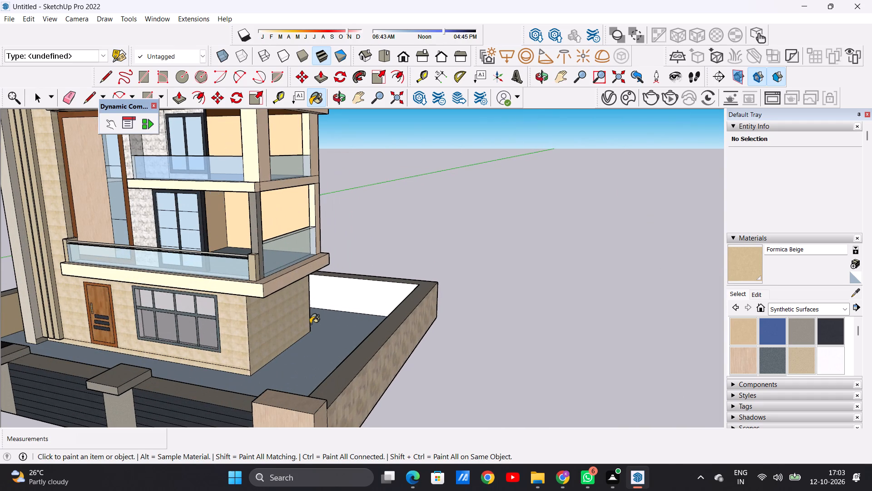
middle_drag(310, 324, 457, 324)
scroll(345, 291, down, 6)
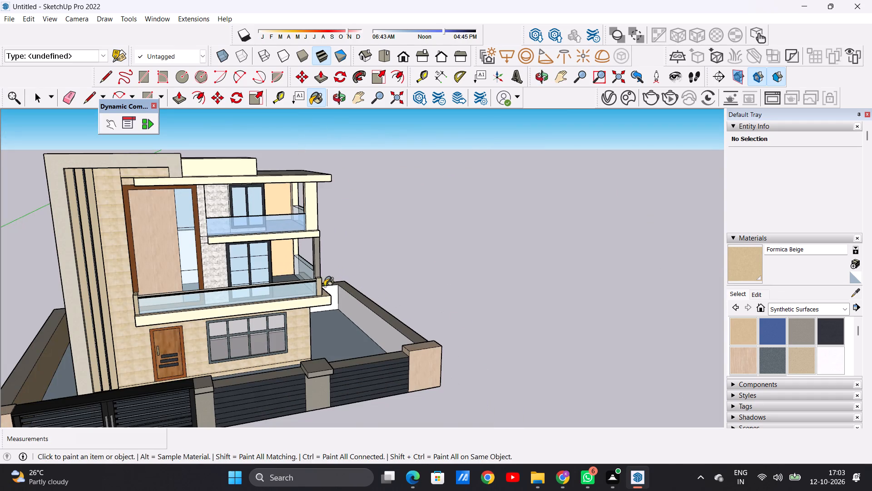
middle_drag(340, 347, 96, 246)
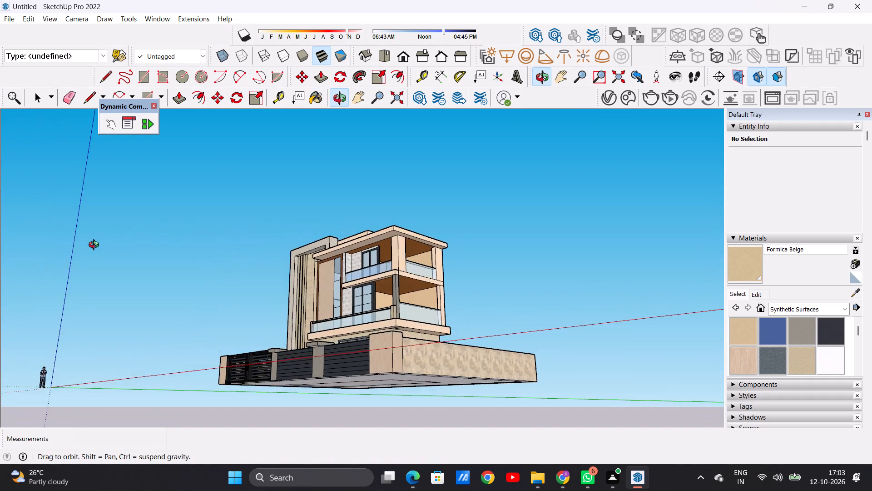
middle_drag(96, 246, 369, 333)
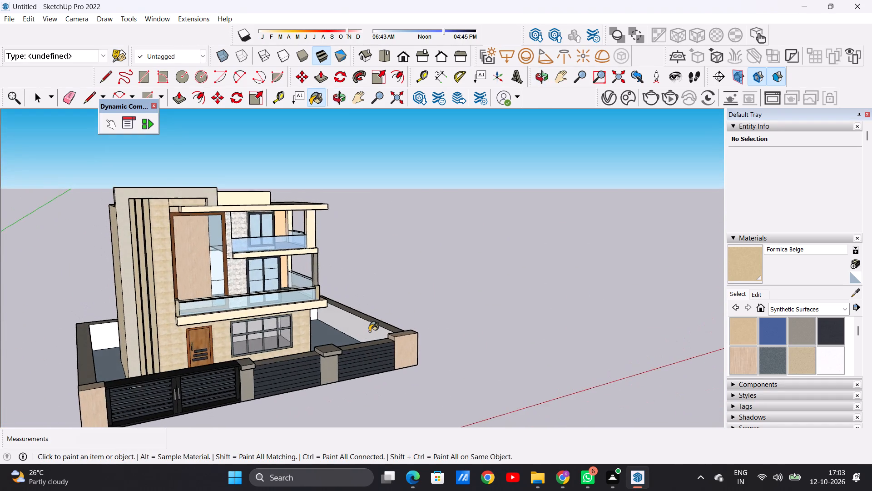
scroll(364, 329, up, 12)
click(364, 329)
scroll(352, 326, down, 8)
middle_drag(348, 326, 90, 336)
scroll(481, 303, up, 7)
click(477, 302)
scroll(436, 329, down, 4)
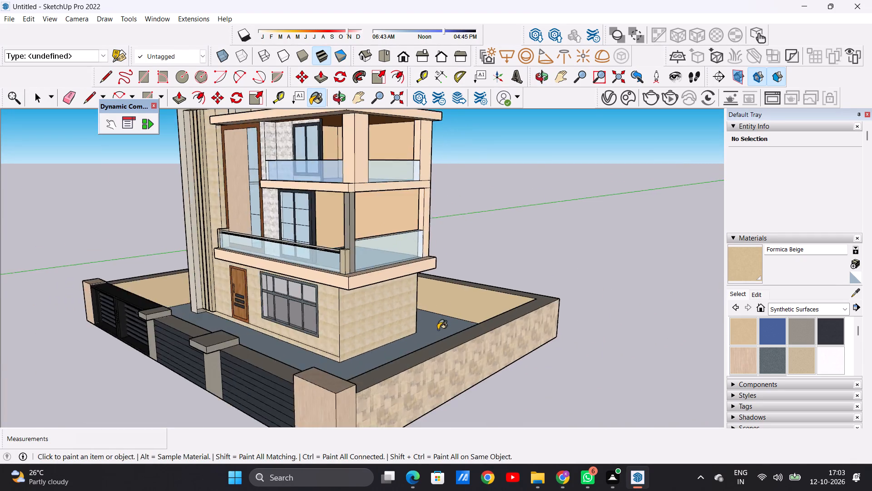
Review the villa and its compound walls from the front corner, from above and in the standard front view.
scroll(438, 330, down, 6)
middle_drag(331, 310, 406, 309)
key(space)
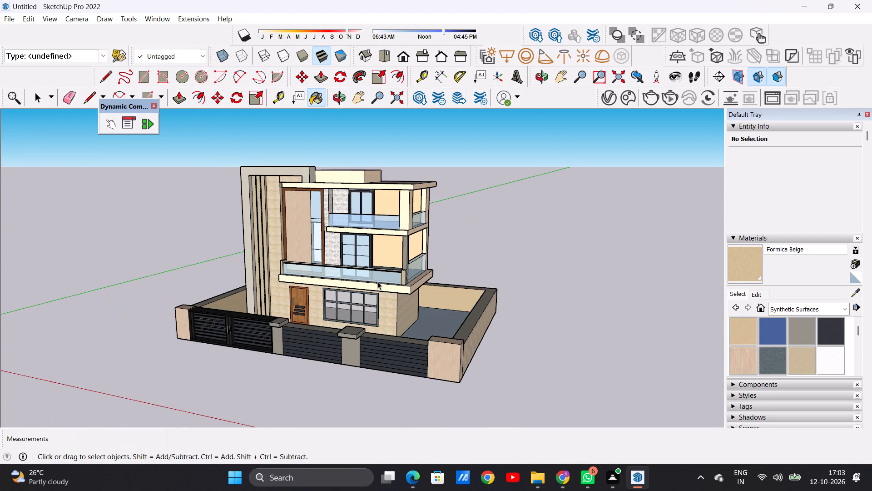
scroll(379, 278, down, 4)
scroll(381, 276, up, 1)
scroll(381, 274, down, 5)
middle_drag(376, 318, 435, 440)
scroll(333, 350, up, 2)
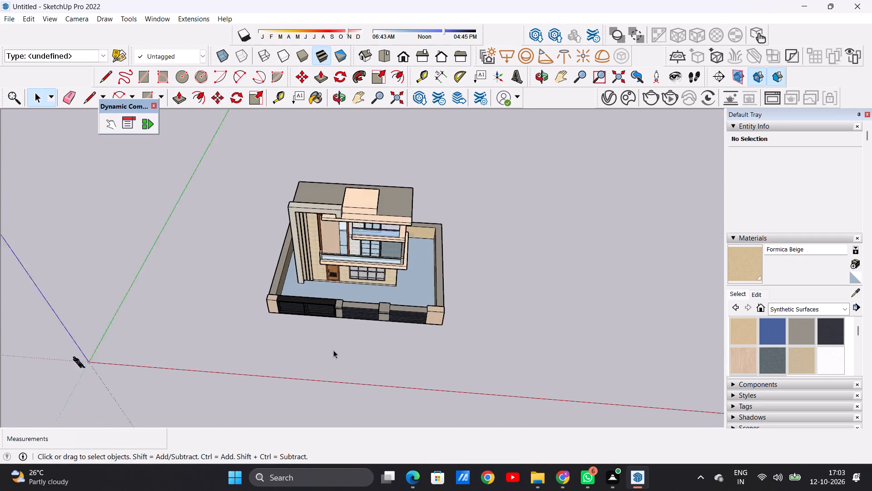
scroll(333, 350, up, 6)
middle_drag(327, 334, 340, 361)
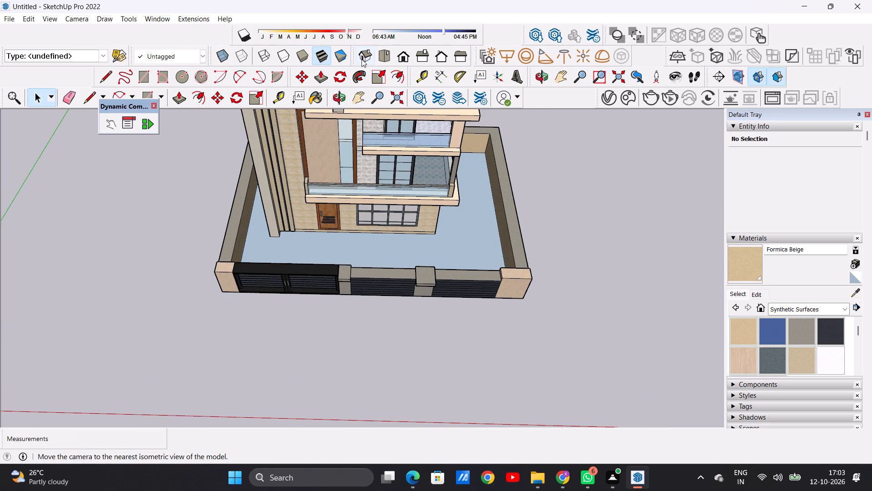
click(398, 55)
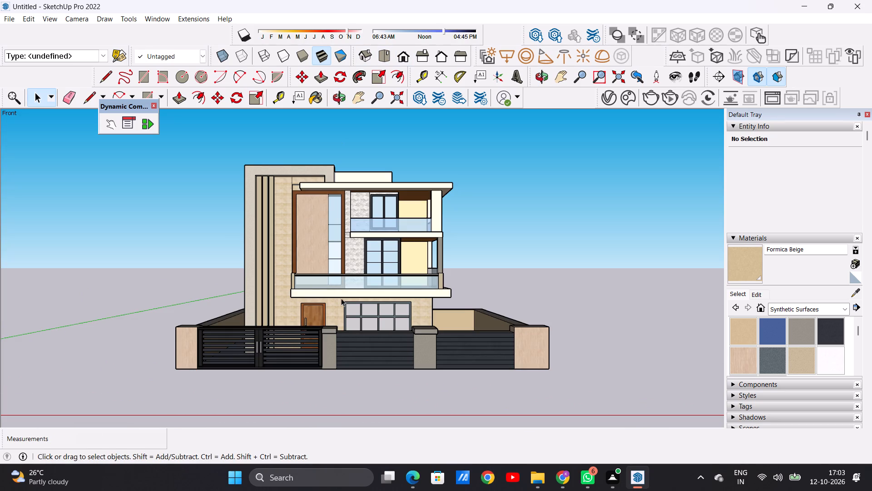
scroll(341, 269, down, 5)
click(388, 54)
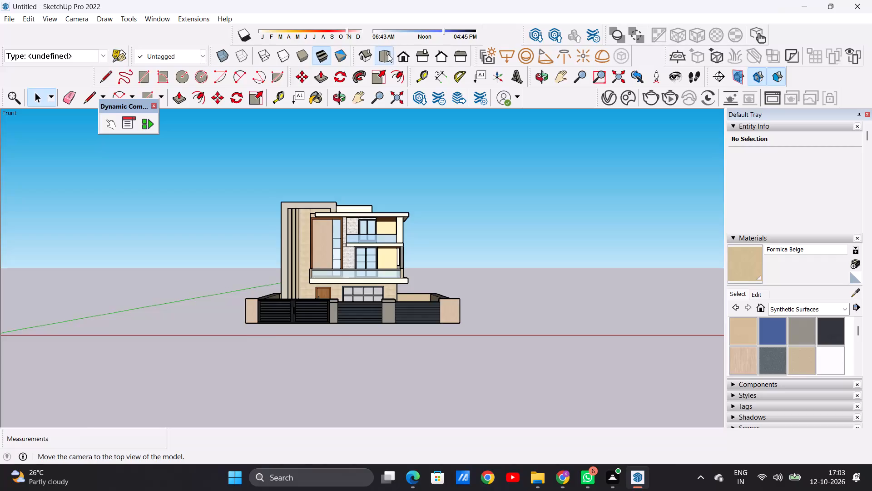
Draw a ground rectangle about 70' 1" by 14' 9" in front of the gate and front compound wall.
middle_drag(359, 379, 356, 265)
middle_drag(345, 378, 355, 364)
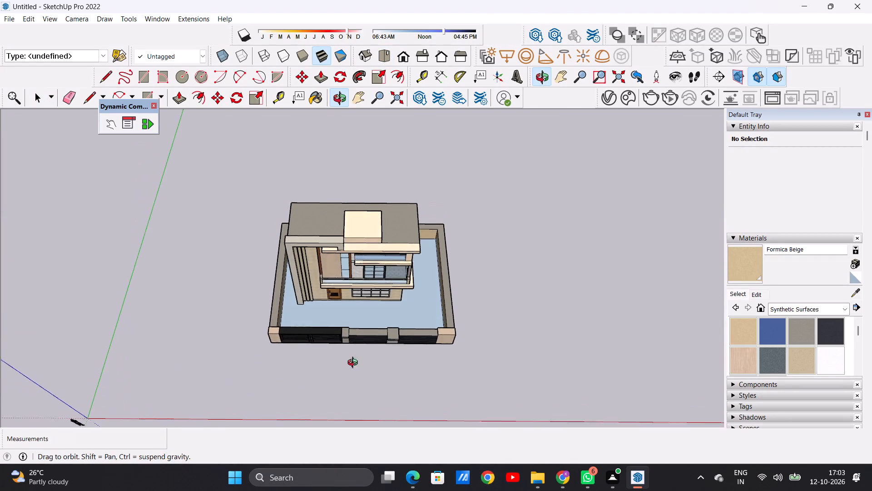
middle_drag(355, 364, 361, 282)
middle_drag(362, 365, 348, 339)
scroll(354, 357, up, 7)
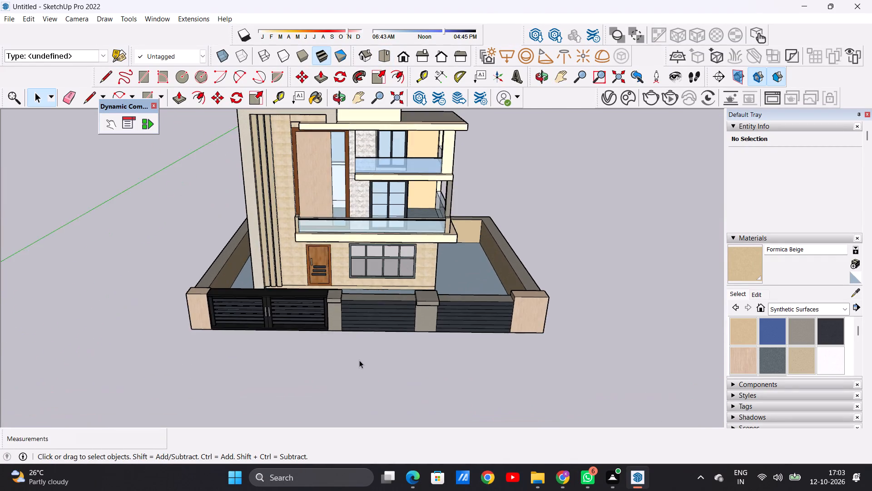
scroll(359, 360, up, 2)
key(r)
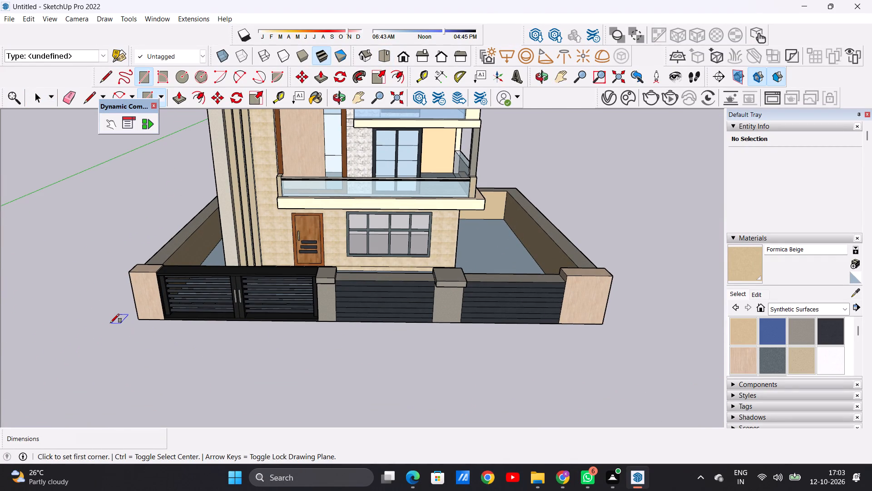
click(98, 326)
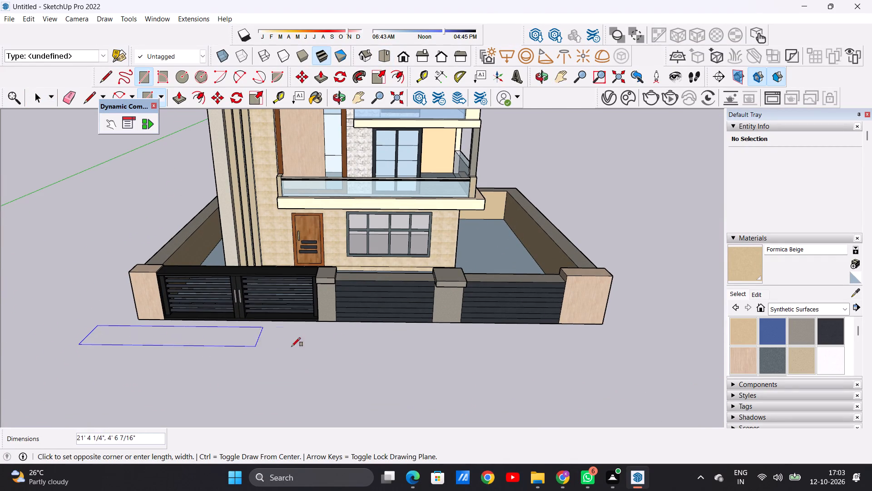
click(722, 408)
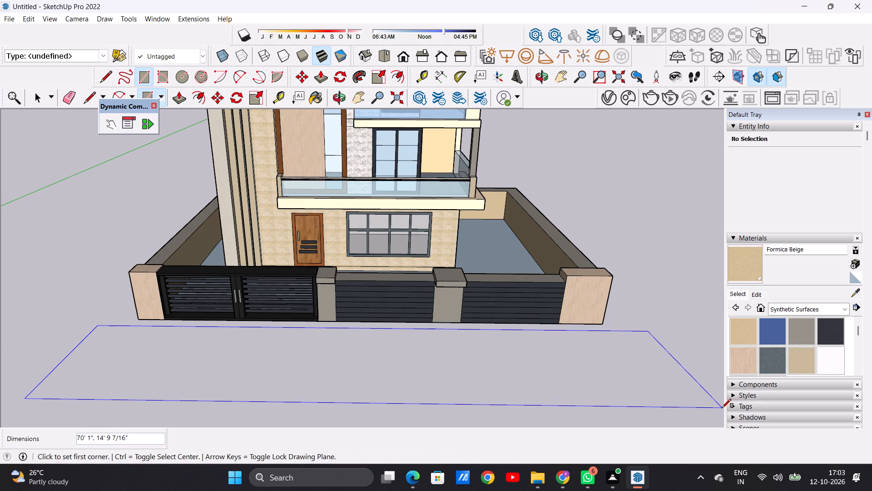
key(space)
Examine how the ground strip lies relative to the villa and front wall from above, below, the side and the front.
scroll(394, 391, down, 6)
middle_drag(360, 366, 369, 442)
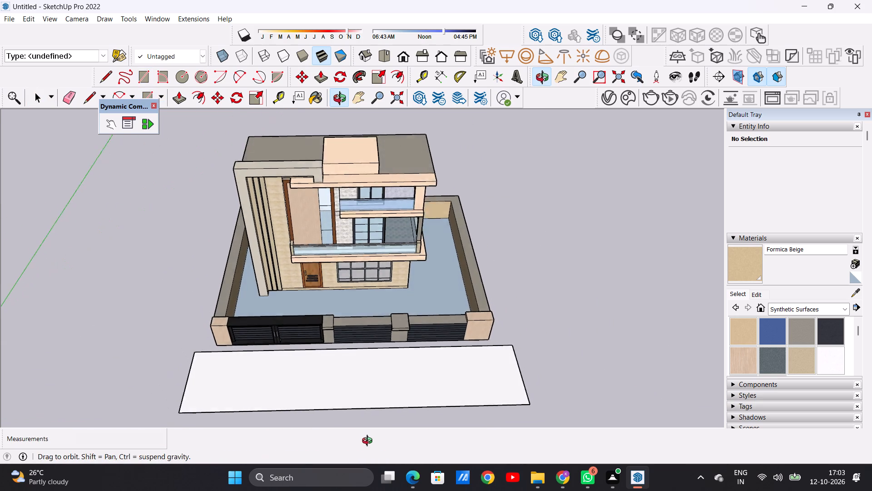
middle_drag(369, 442, 367, 448)
scroll(253, 332, down, 7)
middle_drag(362, 411, 350, 297)
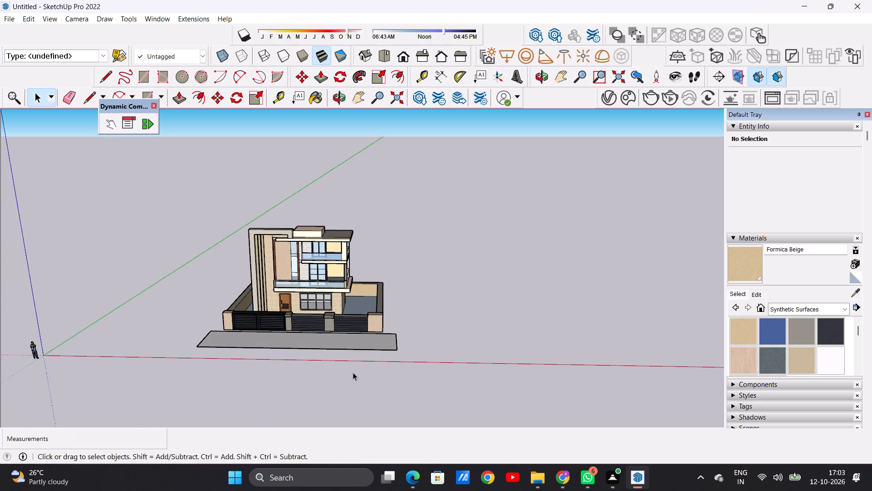
middle_drag(354, 374, 352, 228)
scroll(373, 287, up, 5)
scroll(407, 333, up, 5)
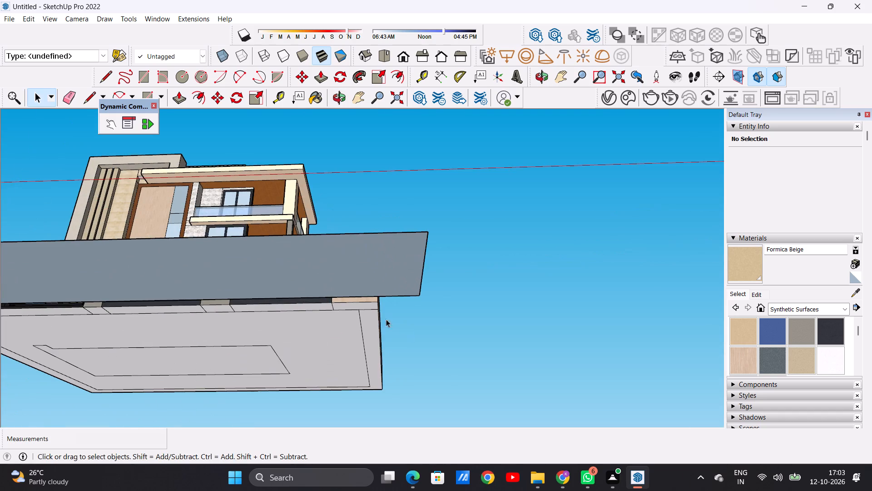
middle_drag(367, 297, 312, 461)
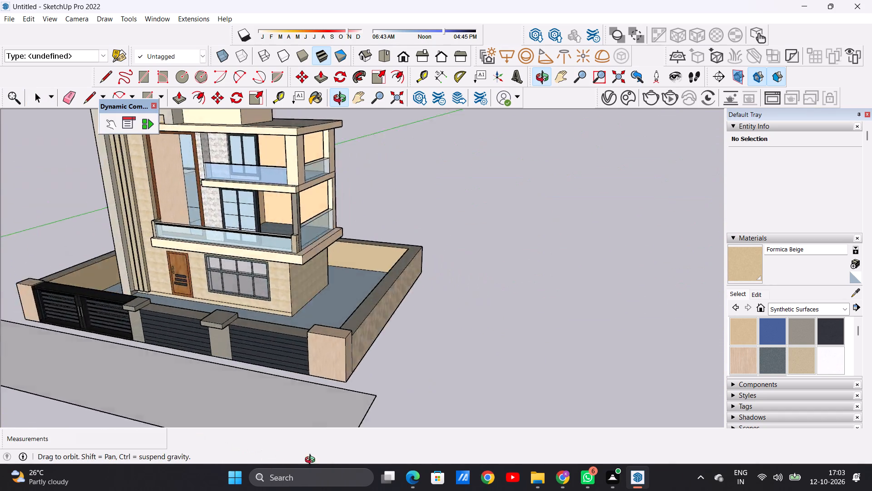
middle_drag(312, 461, 394, 461)
scroll(359, 350, up, 1)
scroll(357, 288, down, 12)
middle_drag(337, 331, 334, 427)
scroll(306, 328, up, 5)
middle_drag(356, 331, 360, 397)
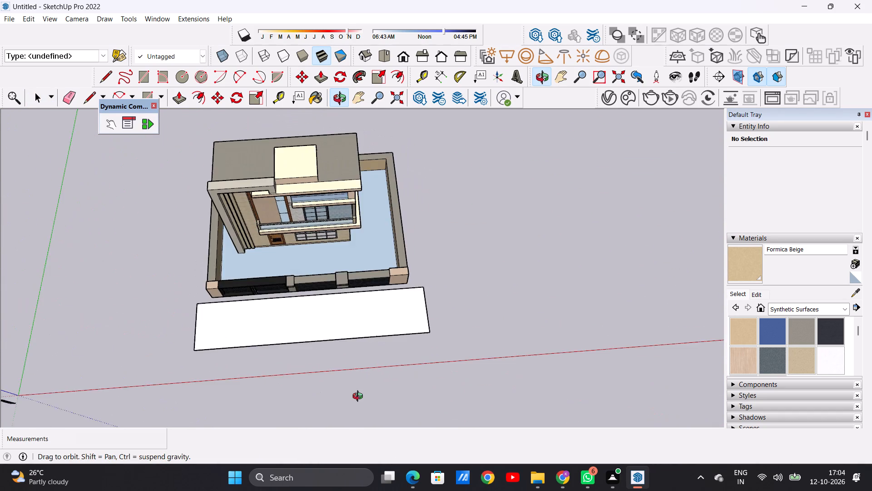
middle_drag(360, 397, 330, 410)
scroll(300, 338, up, 6)
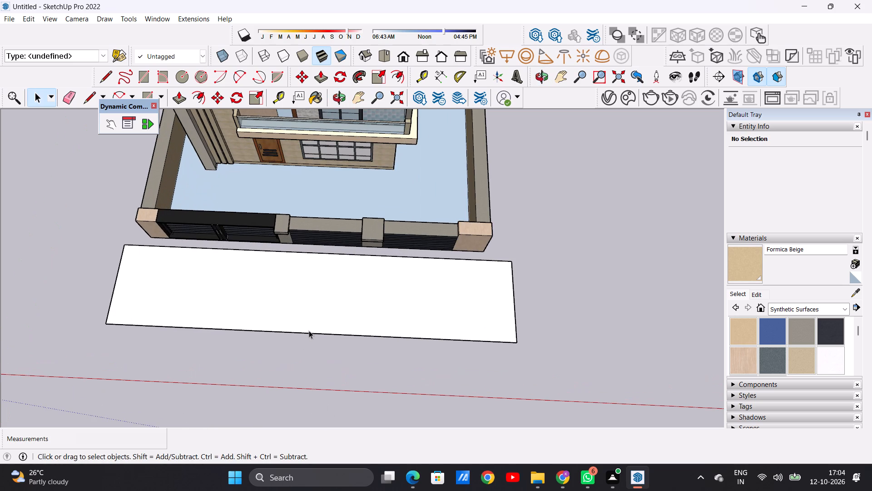
scroll(311, 330, down, 10)
scroll(325, 309, up, 6)
scroll(290, 306, down, 4)
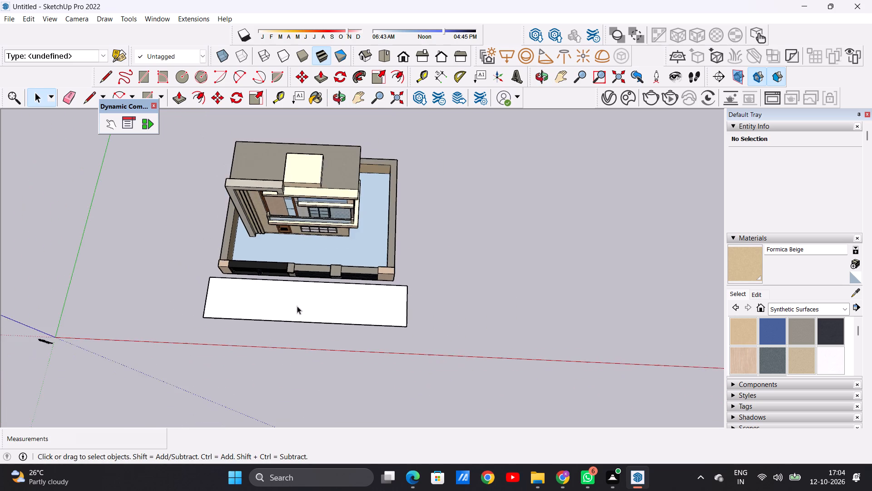
middle_drag(337, 329, 332, 160)
middle_drag(349, 261, 49, 355)
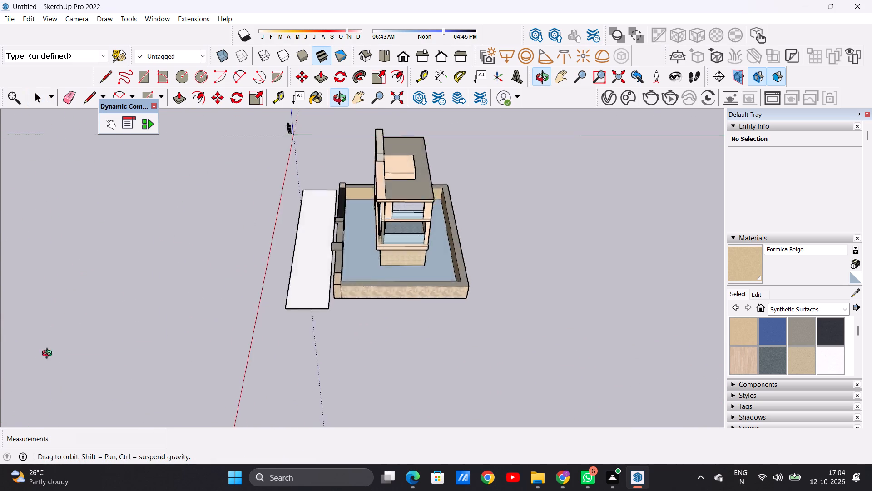
middle_drag(49, 355, 373, 250)
scroll(305, 280, up, 7)
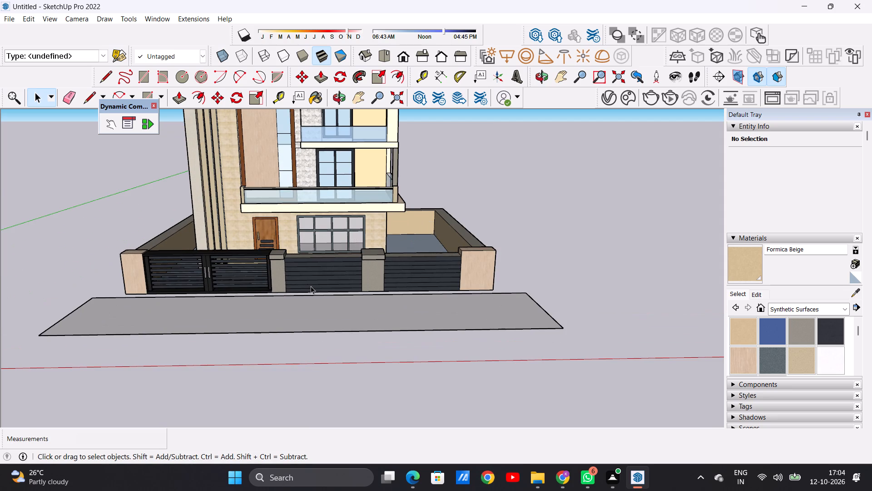
scroll(317, 271, down, 8)
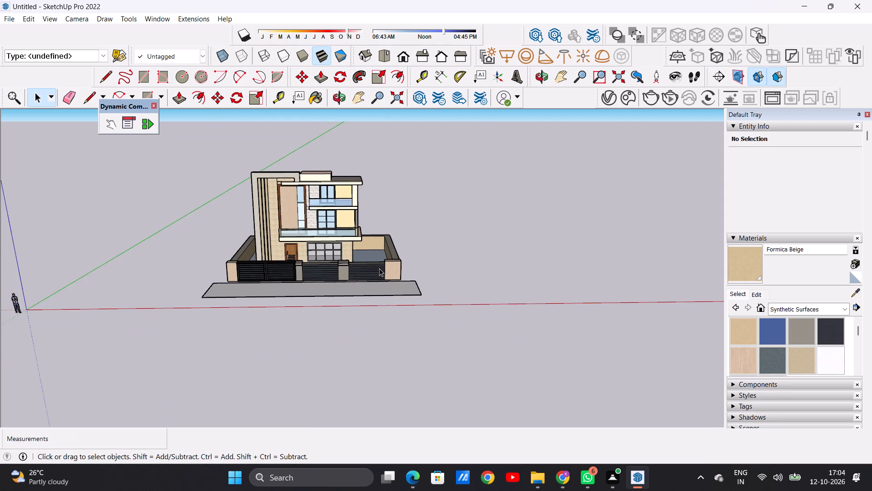
middle_drag(379, 268, 366, 386)
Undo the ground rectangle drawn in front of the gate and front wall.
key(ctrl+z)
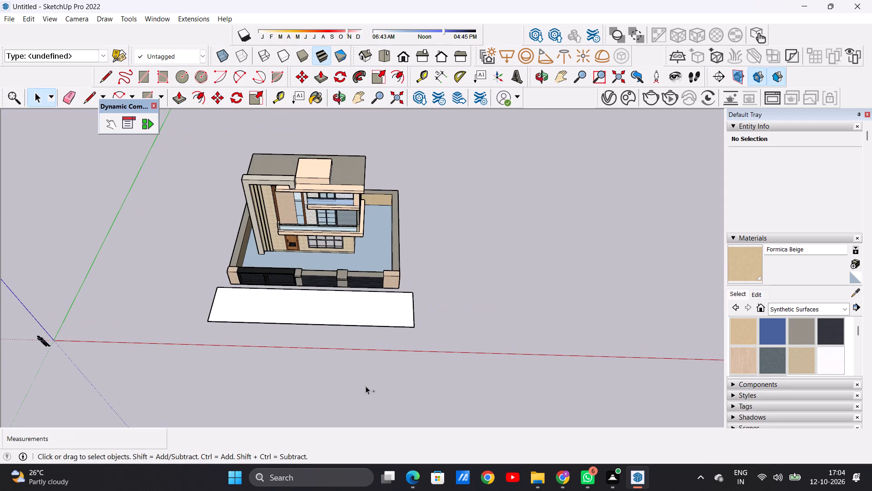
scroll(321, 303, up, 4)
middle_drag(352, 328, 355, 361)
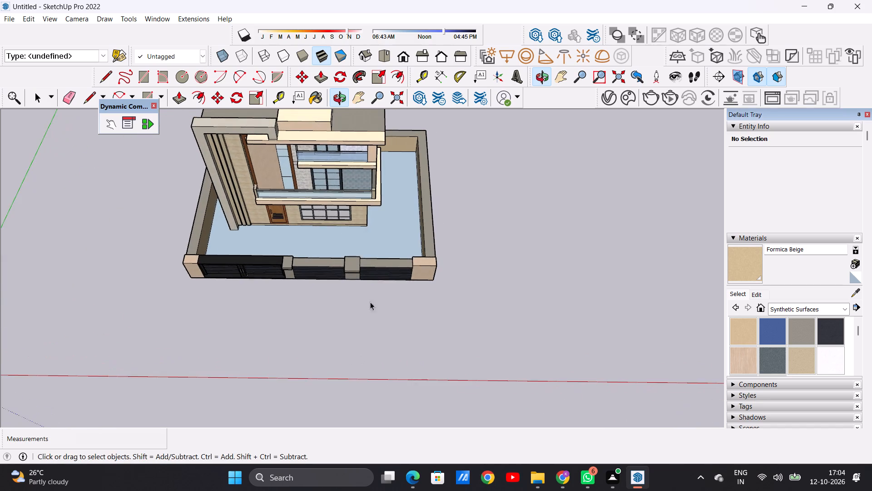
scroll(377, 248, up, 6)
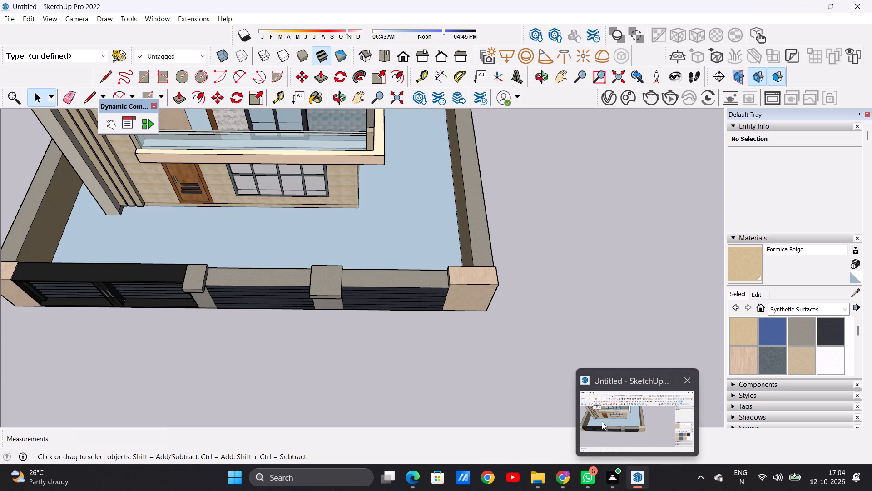
Undo the last three Formica Beige paint applications on the inner faces of the compound walls.
click(602, 421)
scroll(414, 271, down, 7)
middle_drag(413, 263, 403, 180)
scroll(422, 173, up, 3)
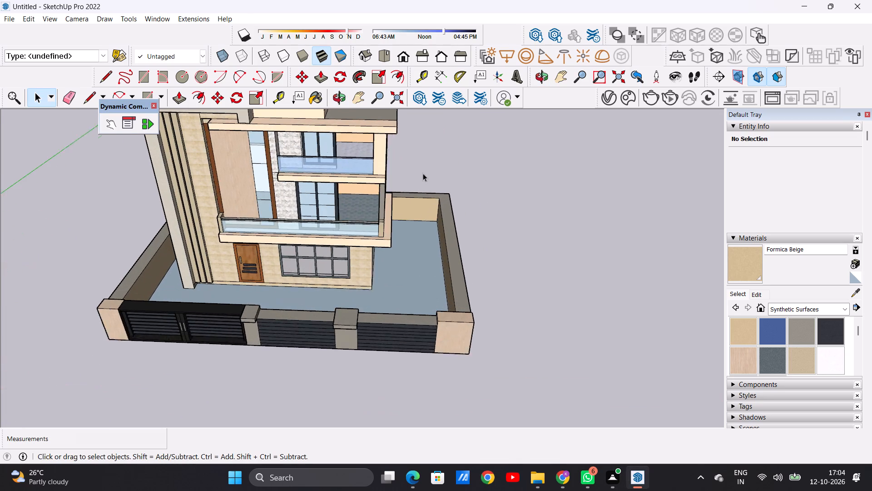
scroll(423, 173, up, 2)
key(ctrl+z)
key(ctrl+z)
key(ctrl+z)
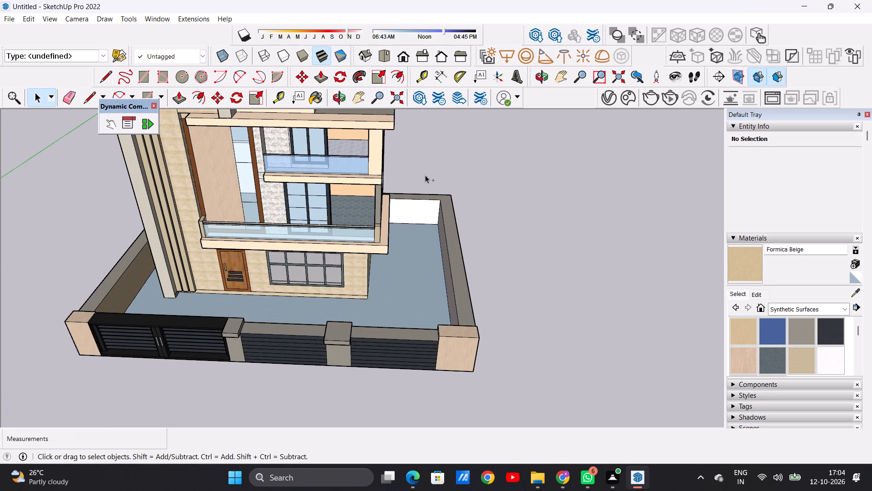
Examine the villa and the inner and outer faces of its compound walls from both front corners.
scroll(408, 220, down, 3)
middle_drag(352, 281, 208, 216)
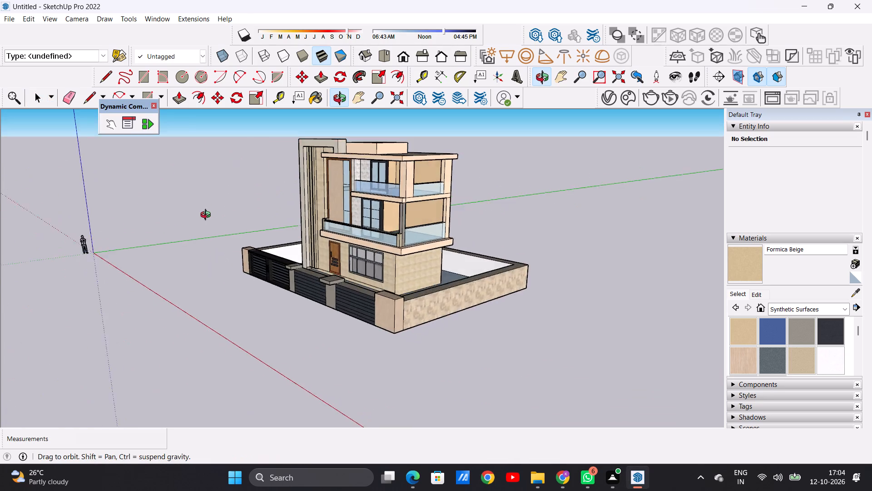
middle_drag(208, 216, 521, 204)
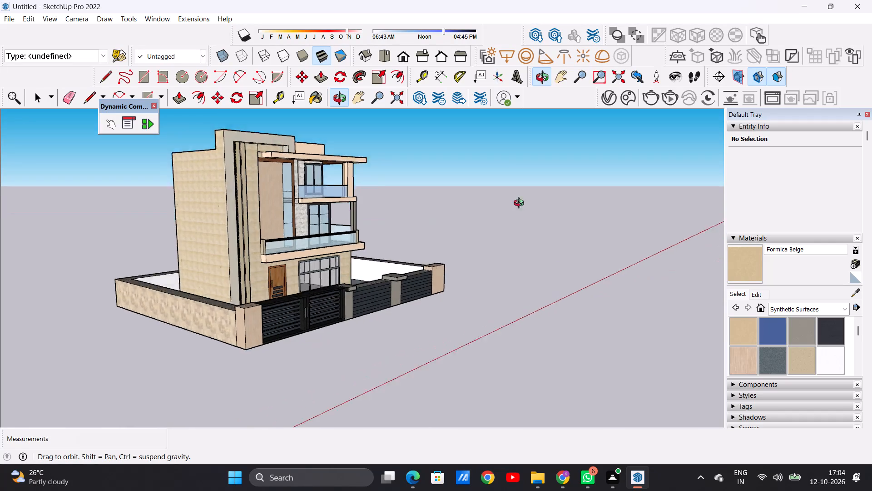
middle_drag(521, 204, 251, 261)
scroll(423, 345, up, 12)
middle_drag(453, 284, 367, 268)
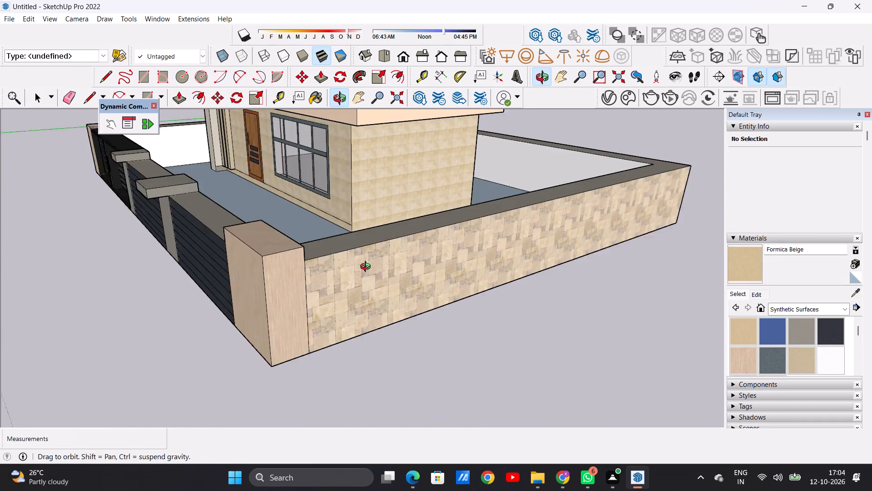
middle_drag(367, 268, 540, 266)
scroll(540, 266, up, 1)
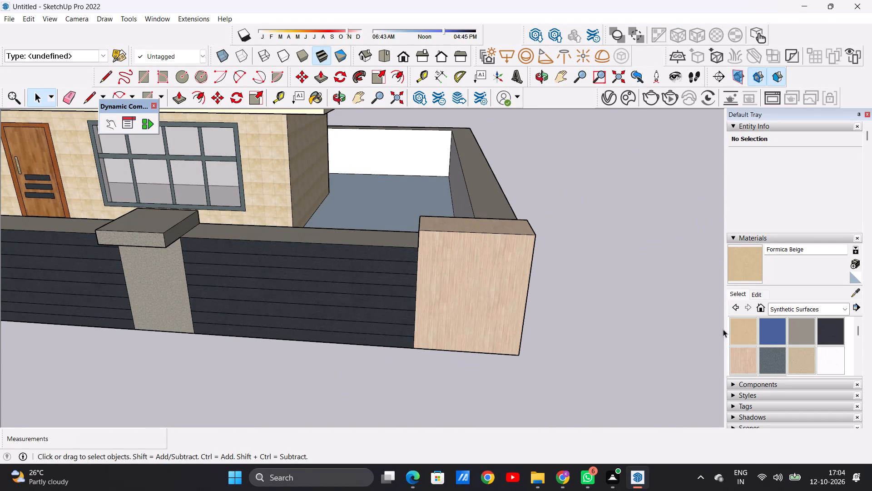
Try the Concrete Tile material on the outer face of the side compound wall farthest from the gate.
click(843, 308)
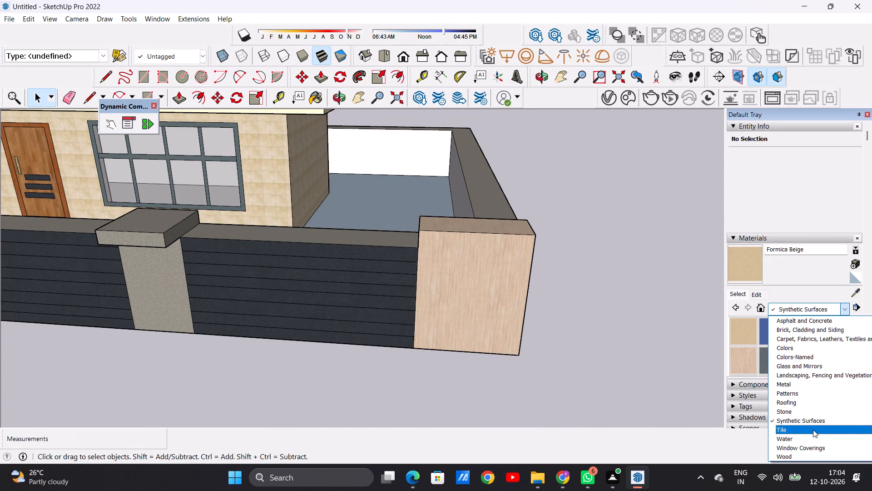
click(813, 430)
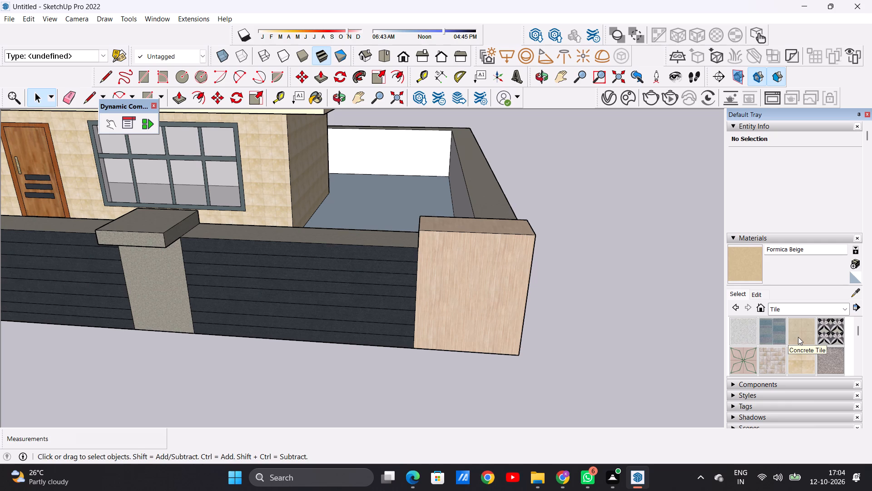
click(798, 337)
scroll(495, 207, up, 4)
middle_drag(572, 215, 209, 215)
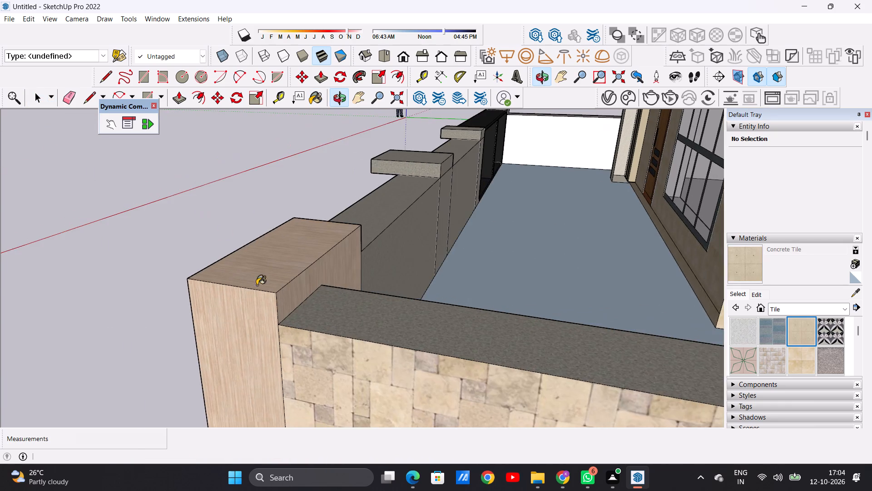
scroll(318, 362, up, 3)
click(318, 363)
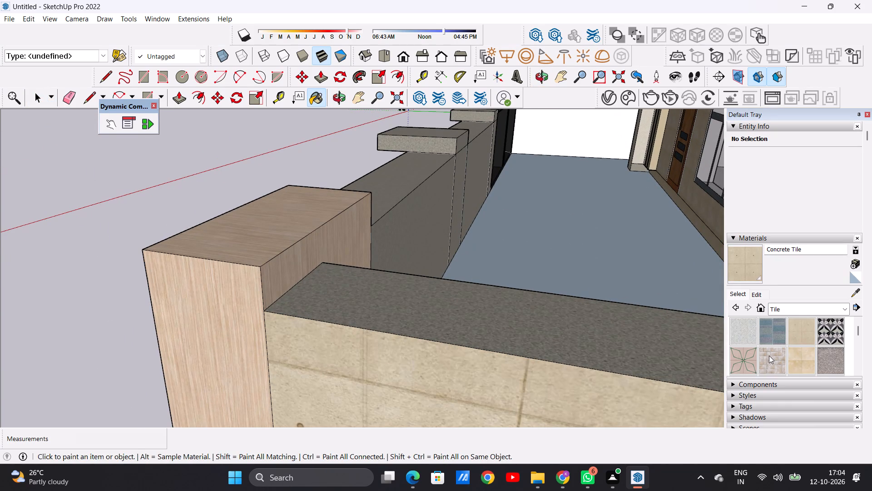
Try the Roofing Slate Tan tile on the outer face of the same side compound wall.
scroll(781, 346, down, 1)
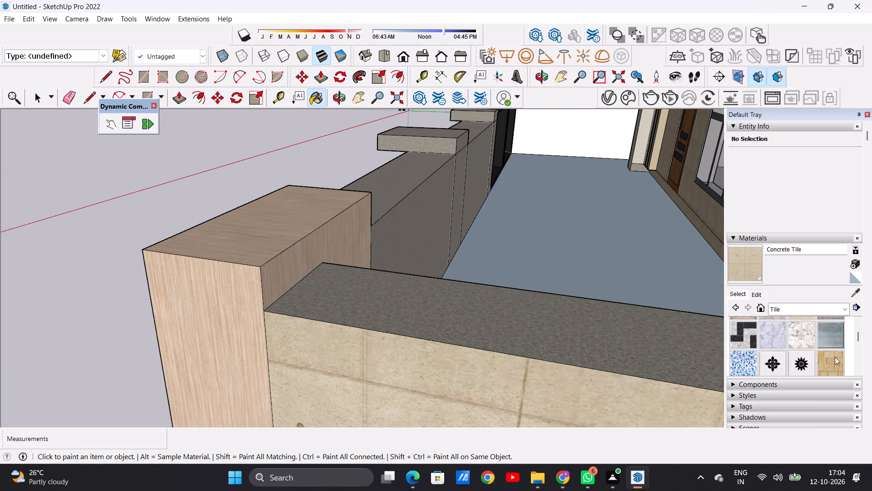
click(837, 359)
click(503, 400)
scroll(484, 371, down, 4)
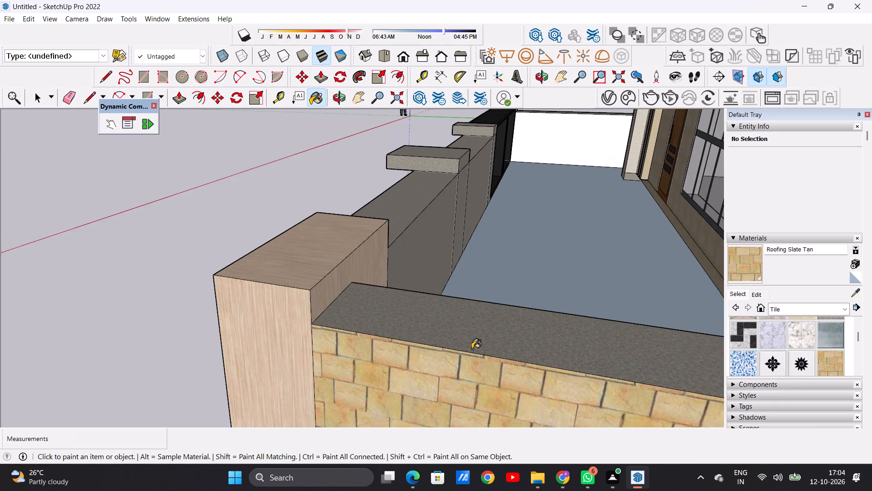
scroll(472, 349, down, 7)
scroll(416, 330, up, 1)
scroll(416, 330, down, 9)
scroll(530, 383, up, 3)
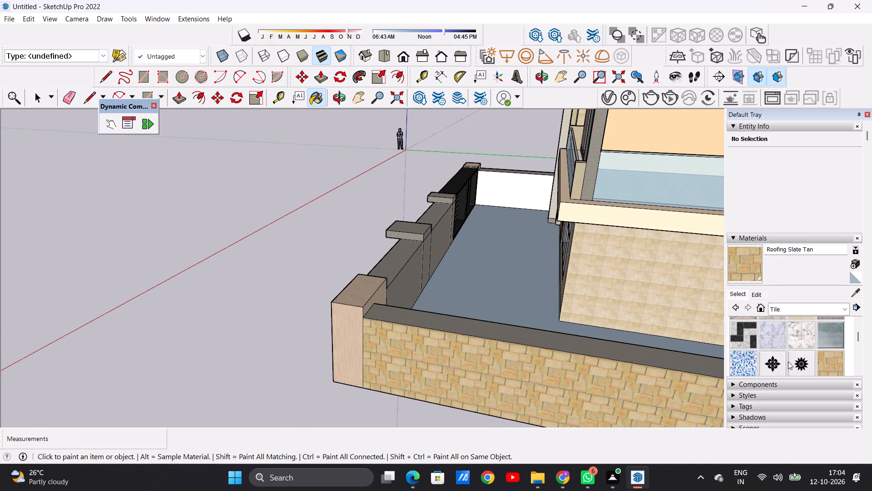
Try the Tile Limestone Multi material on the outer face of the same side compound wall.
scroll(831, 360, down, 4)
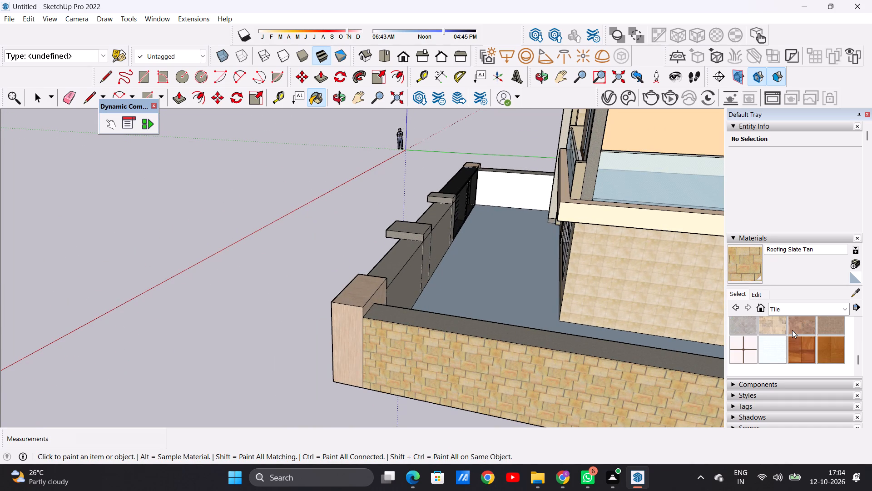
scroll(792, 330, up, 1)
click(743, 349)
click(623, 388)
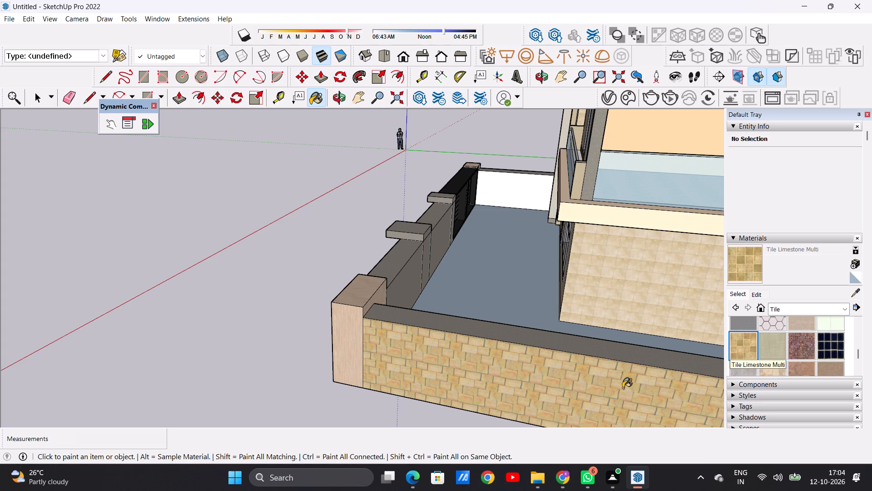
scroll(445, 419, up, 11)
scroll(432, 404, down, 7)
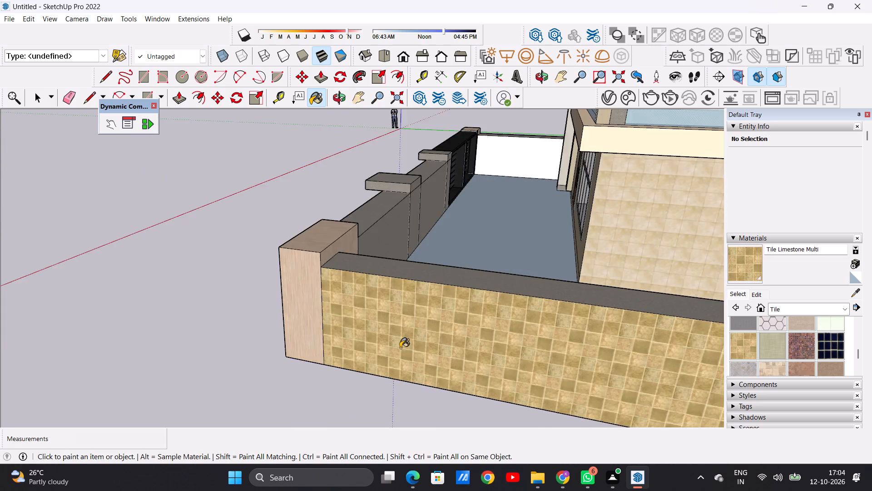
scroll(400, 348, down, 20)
Apply Tile Various Tan to the outer faces of the rear compound wall and the adjoining side wall farthest from the gate.
middle_drag(575, 337, 396, 292)
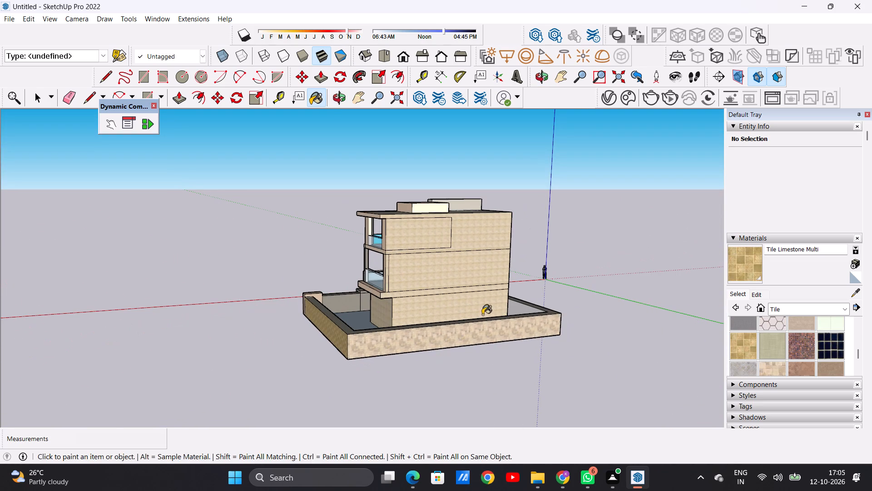
click(768, 364)
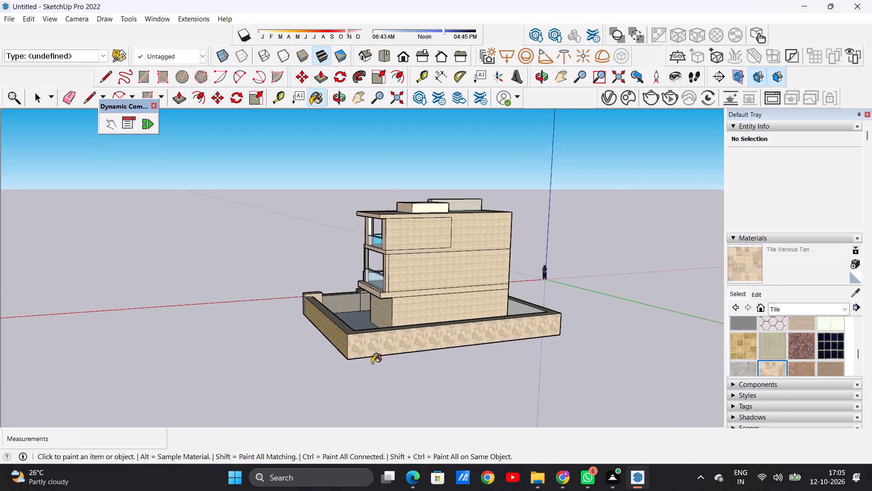
scroll(330, 344, up, 6)
scroll(382, 336, down, 1)
scroll(382, 336, up, 9)
click(378, 344)
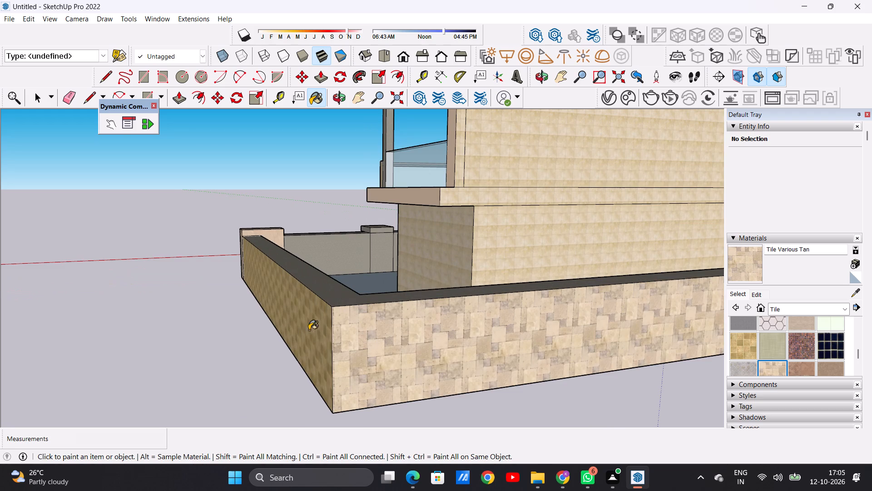
click(317, 323)
Apply Tile Various Tan to the white inner face of the side compound wall farthest from the gate.
scroll(381, 350, down, 6)
middle_drag(385, 350, 319, 339)
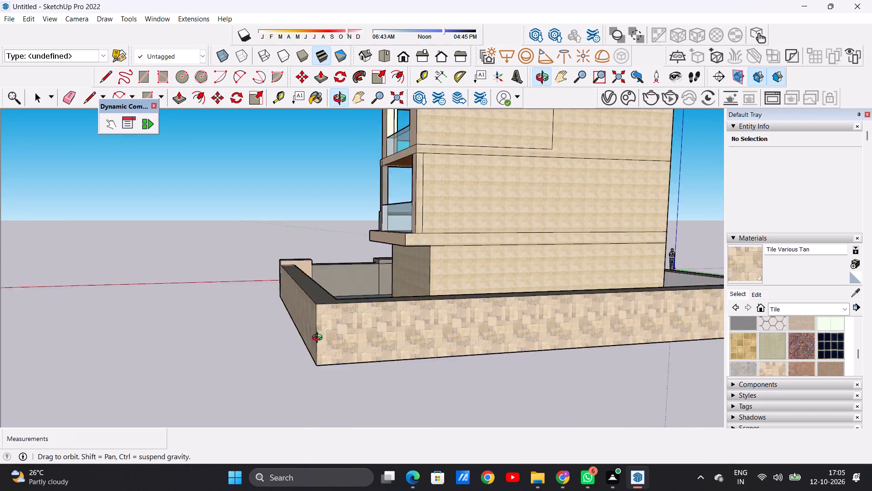
middle_drag(319, 339, 74, 365)
scroll(291, 361, down, 7)
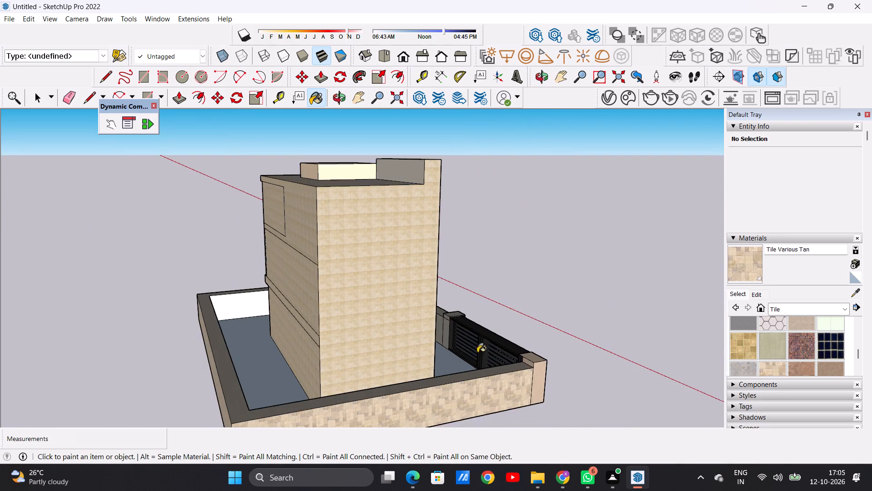
scroll(477, 353, down, 2)
middle_drag(491, 356, 25, 380)
scroll(515, 400, up, 6)
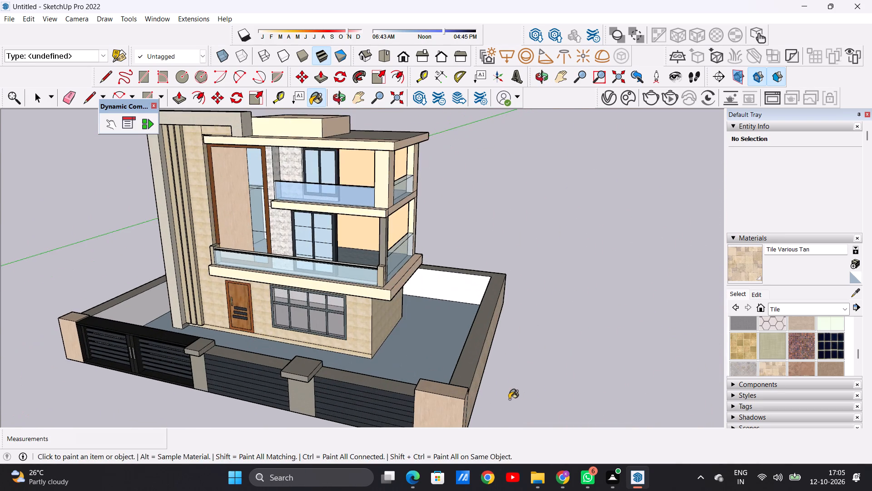
middle_drag(421, 390, 677, 381)
scroll(485, 325, up, 9)
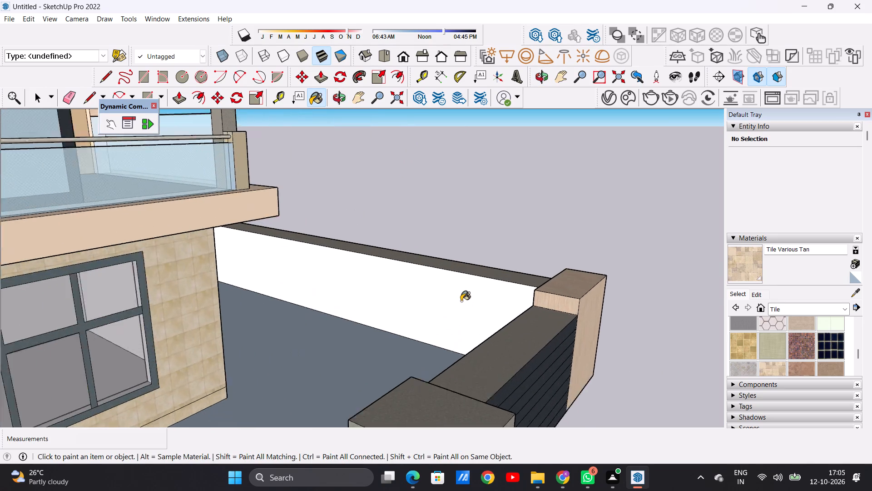
scroll(461, 301, up, 4)
click(461, 301)
Apply Tile Various Tan to the white inner face of the rear compound wall.
scroll(383, 337, down, 14)
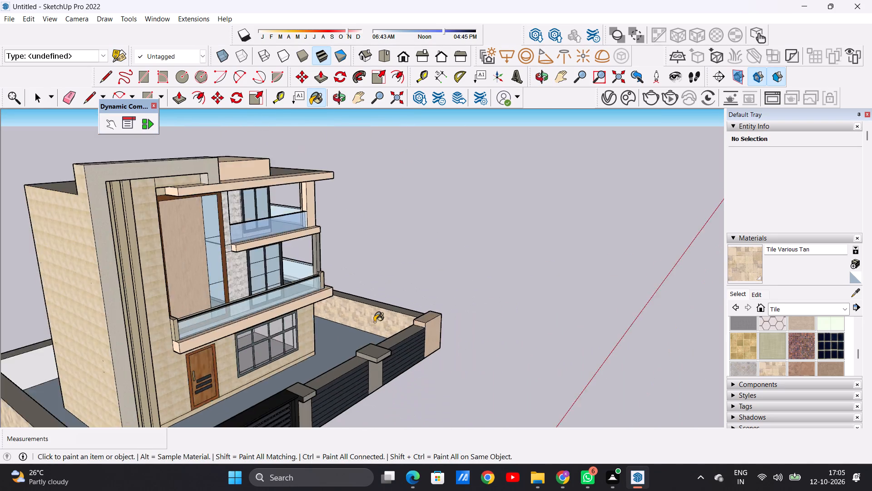
scroll(374, 322, down, 6)
middle_drag(411, 329, 146, 322)
scroll(454, 311, up, 7)
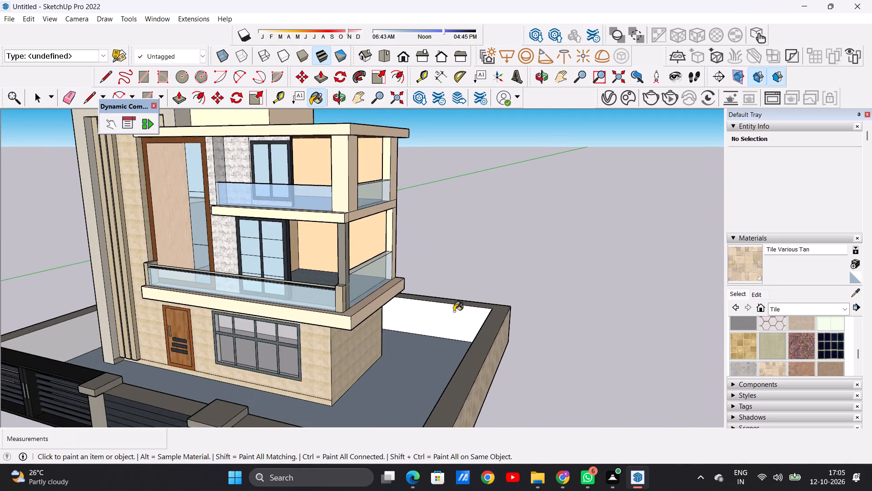
scroll(450, 317, down, 1)
scroll(450, 317, up, 4)
click(438, 321)
Apply Tile Various Tan to the inner face of the side compound wall beside the gate.
scroll(443, 320, down, 11)
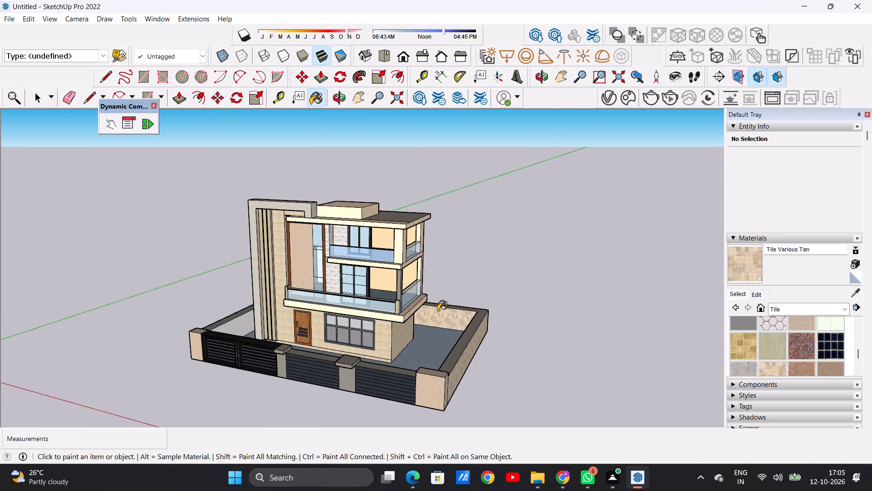
scroll(227, 320, down, 1)
scroll(227, 320, up, 1)
scroll(227, 320, down, 1)
scroll(228, 320, up, 1)
scroll(229, 321, down, 1)
scroll(230, 321, up, 14)
click(243, 323)
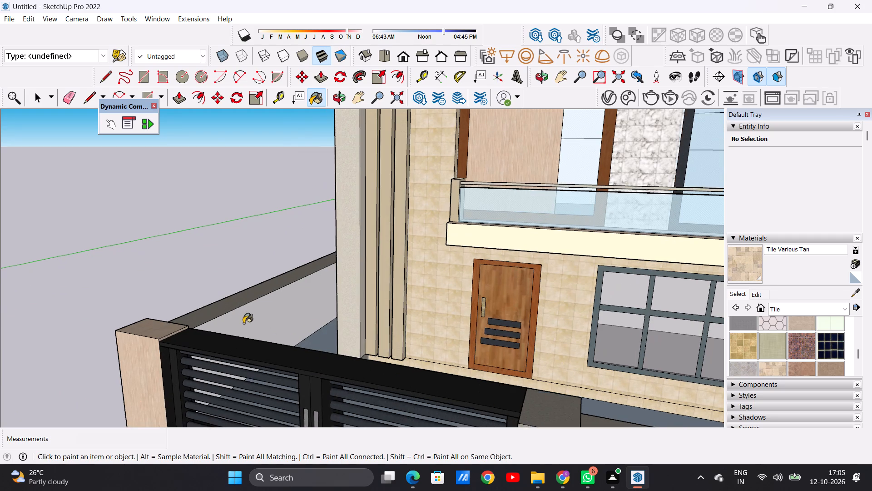
scroll(251, 336, down, 13)
middle_drag(239, 324, 257, 328)
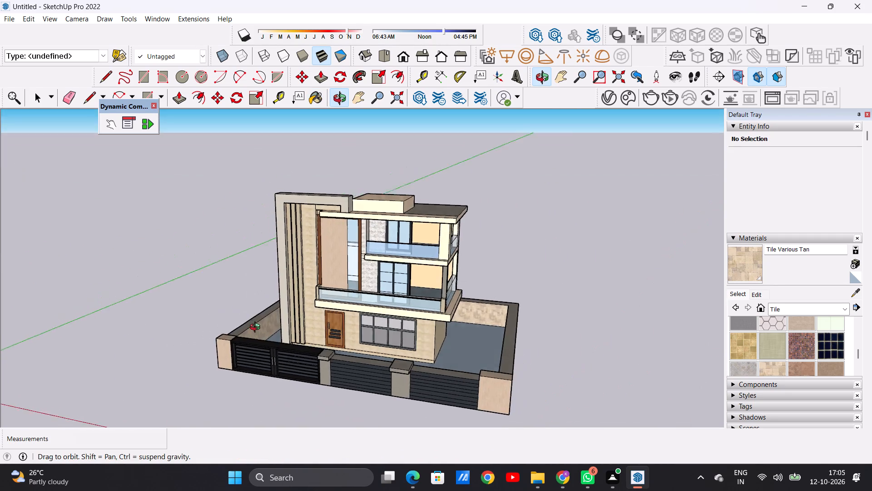
middle_drag(257, 328, 337, 294)
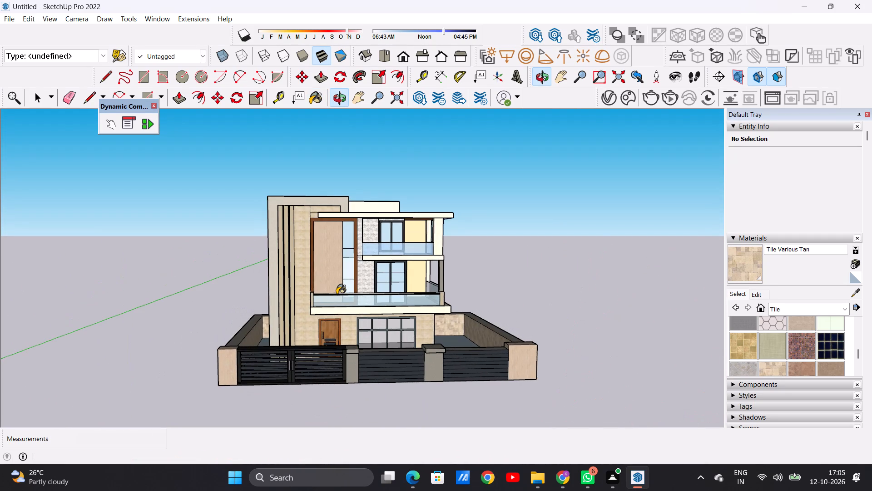
key(space)
Paint the yard surface inside the compound walls with Grass Dark Green from the Landscaping, Fencing and Vegetation materials.
scroll(340, 294, down, 5)
middle_drag(401, 300, 379, 457)
scroll(430, 306, up, 1)
scroll(430, 306, down, 1)
scroll(430, 306, up, 3)
middle_drag(416, 301, 413, 339)
scroll(418, 302, up, 6)
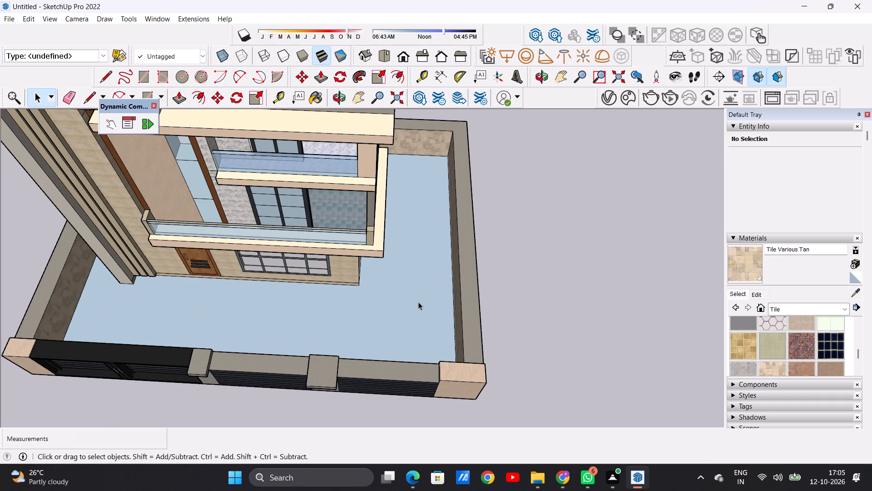
click(840, 303)
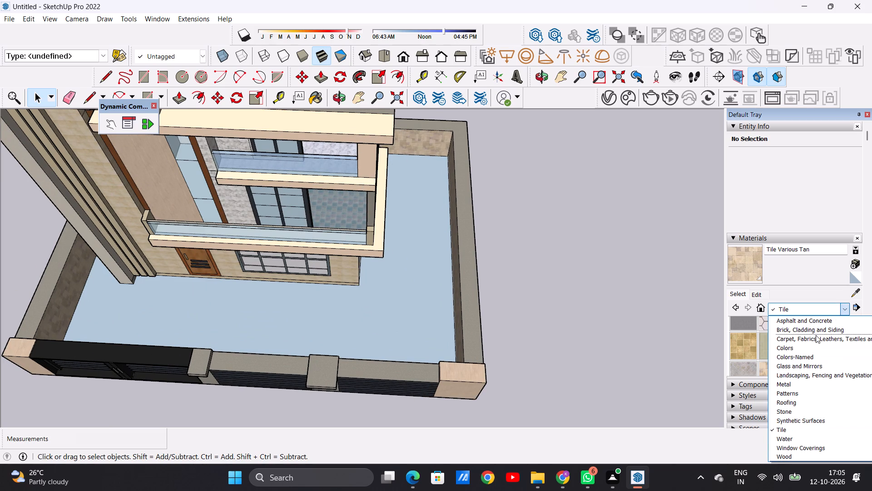
click(782, 429)
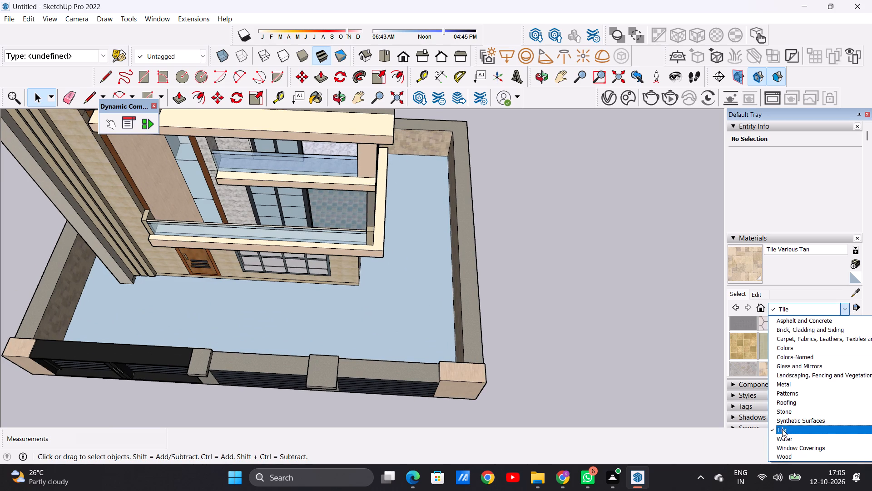
click(847, 307)
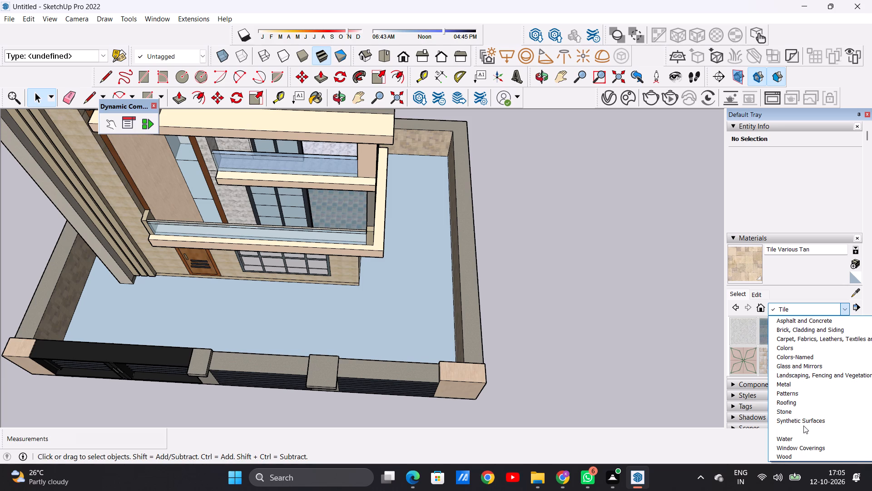
click(803, 377)
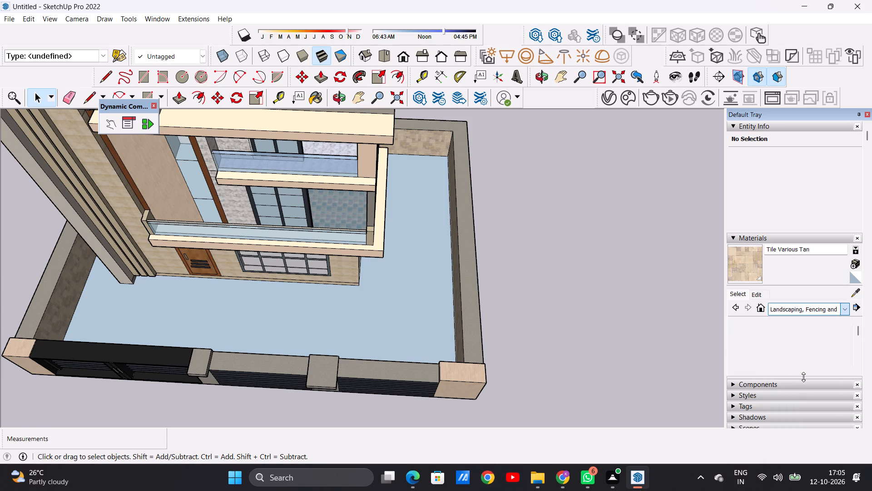
scroll(799, 346, down, 1)
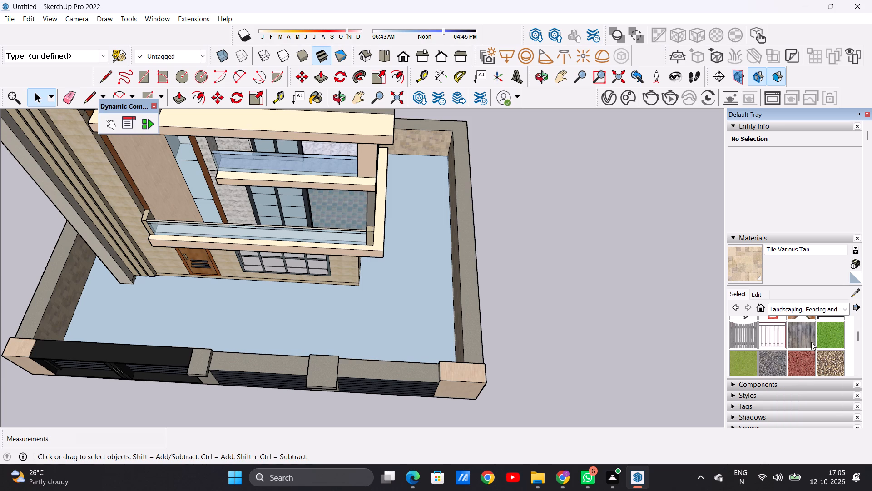
scroll(826, 330, down, 2)
scroll(819, 356, up, 1)
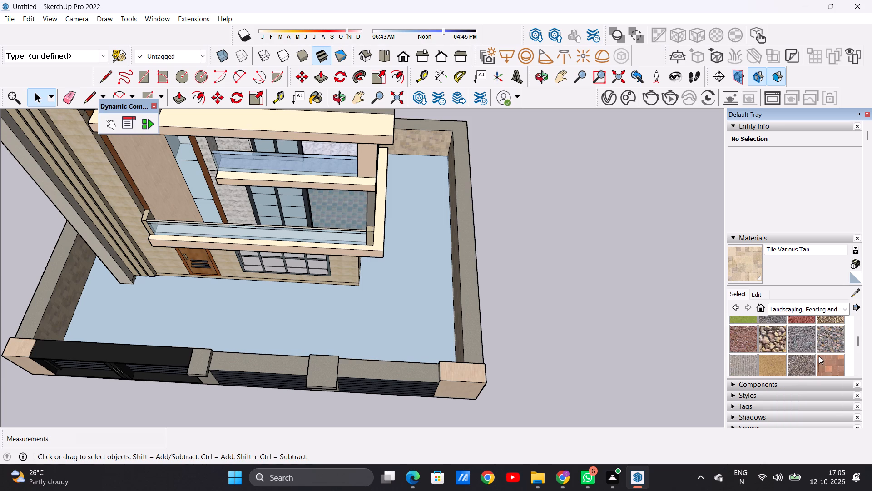
scroll(819, 356, up, 1)
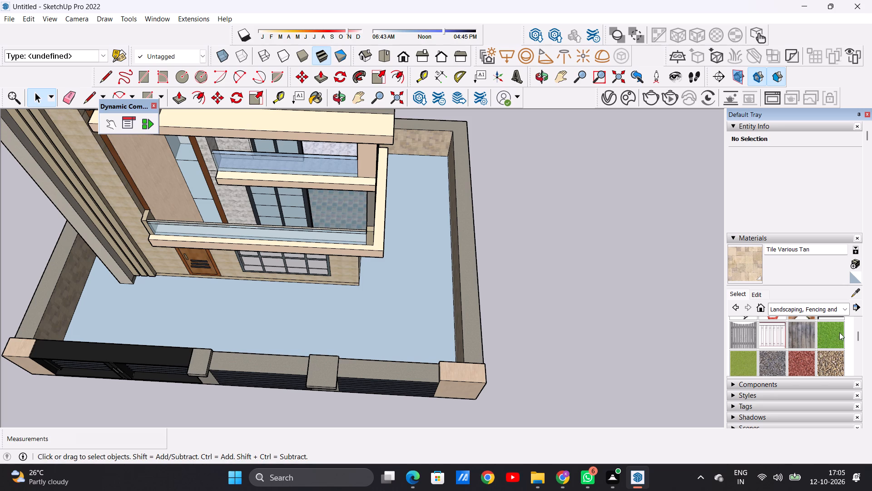
click(839, 332)
click(432, 325)
Examine the grassed yard and tiled compound walls around the villa up close, from the side and from above the front.
scroll(396, 330, up, 10)
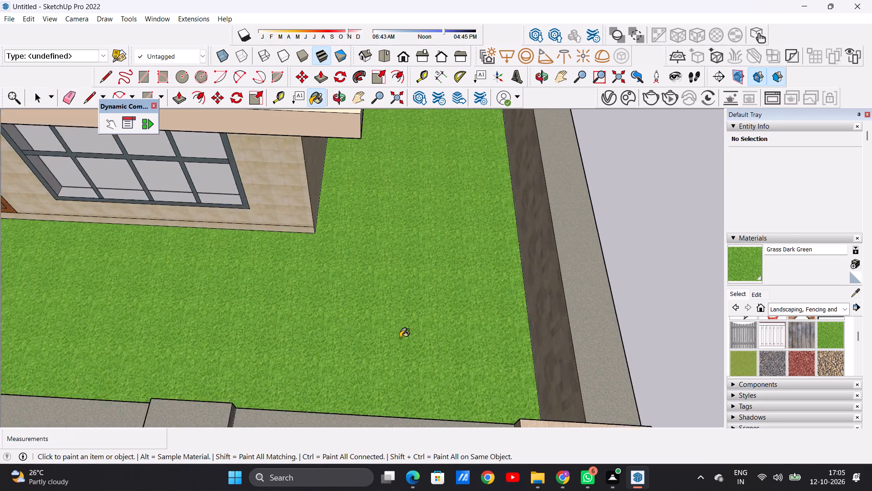
scroll(400, 338, up, 1)
scroll(400, 344, down, 1)
scroll(400, 349, up, 8)
scroll(412, 358, down, 8)
scroll(419, 334, up, 1)
scroll(419, 328, down, 17)
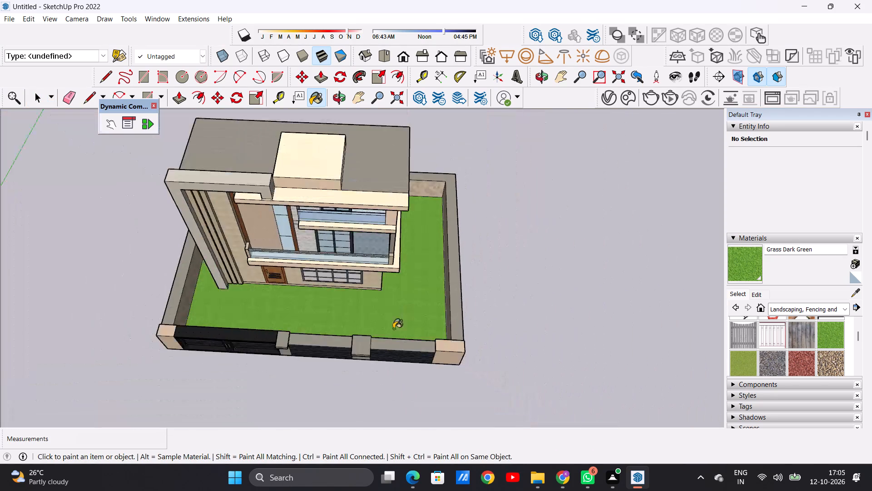
middle_drag(392, 346, 0, 239)
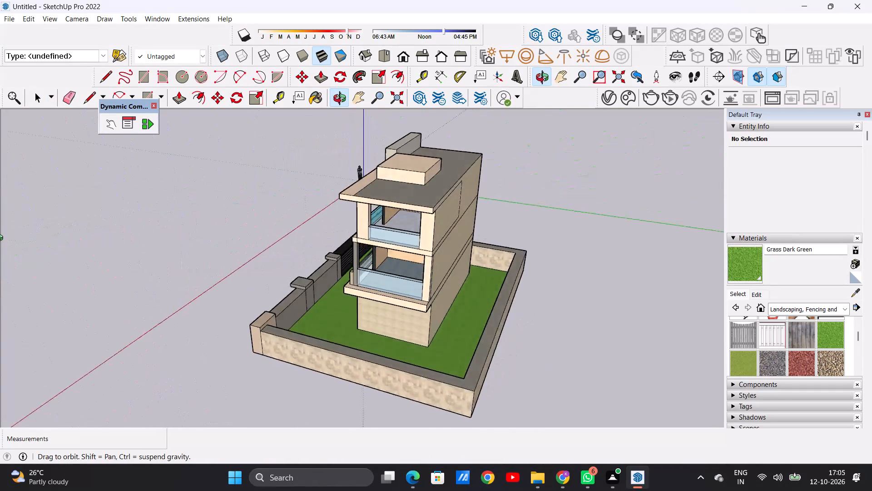
middle_drag(0, 239, 434, 350)
scroll(308, 326, up, 3)
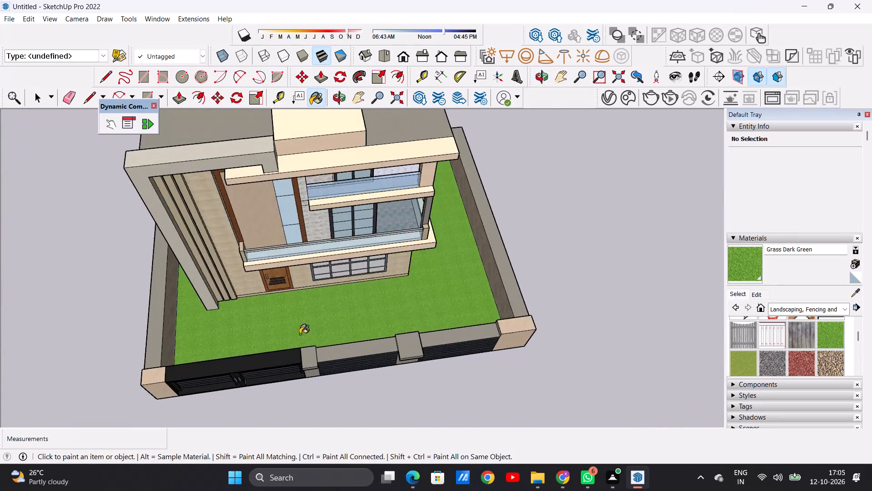
Examine the grassed yard, villa facades and compound walls from the front, sides and rear.
scroll(300, 334, up, 13)
scroll(302, 330, down, 1)
scroll(302, 331, up, 5)
scroll(299, 350, down, 1)
scroll(299, 350, up, 4)
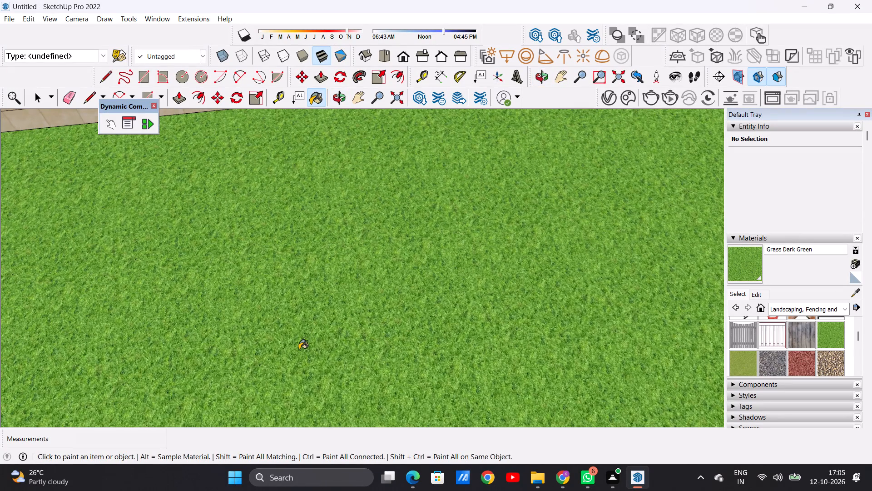
scroll(299, 350, down, 20)
scroll(299, 350, down, 3)
middle_drag(518, 337, 489, 300)
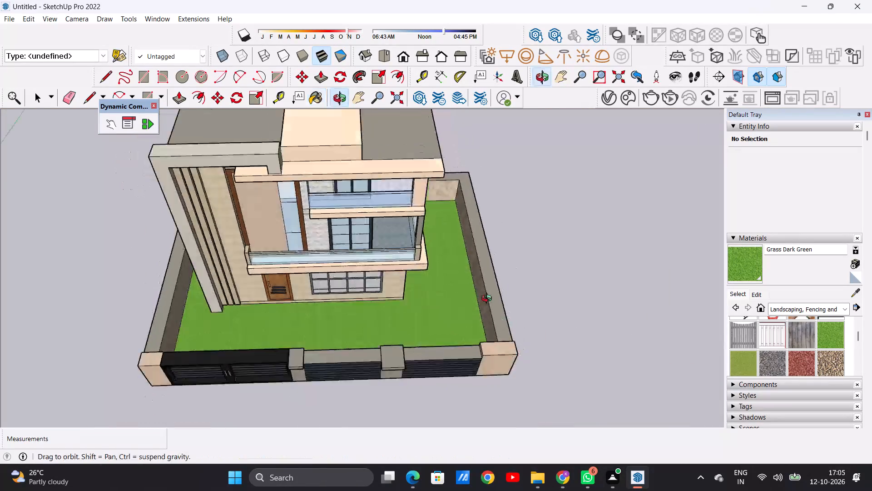
middle_drag(489, 300, 475, 294)
scroll(407, 335, up, 7)
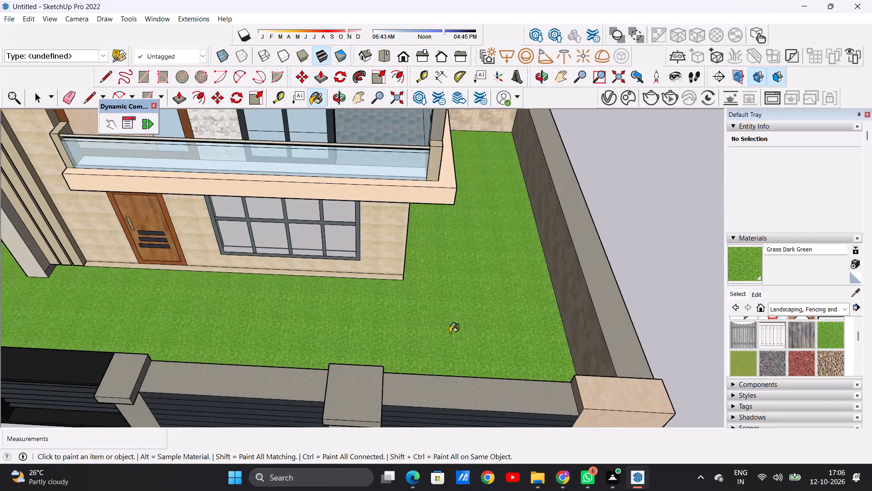
middle_drag(478, 331, 185, 235)
scroll(350, 300, down, 8)
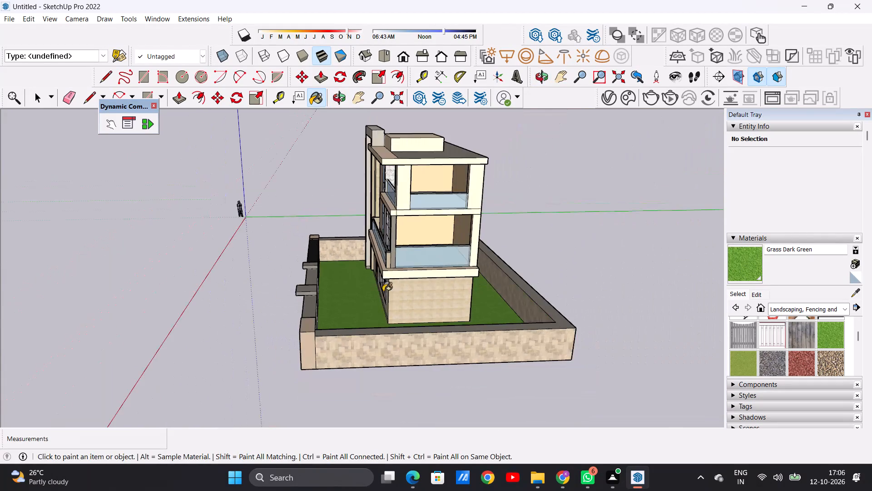
middle_drag(527, 295, 223, 271)
middle_drag(442, 266, 123, 271)
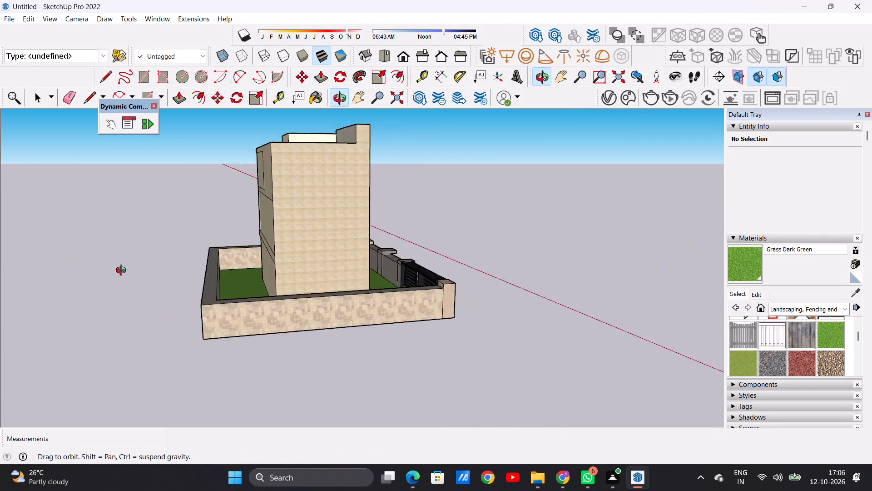
middle_drag(123, 271, 86, 279)
middle_drag(456, 253, 102, 374)
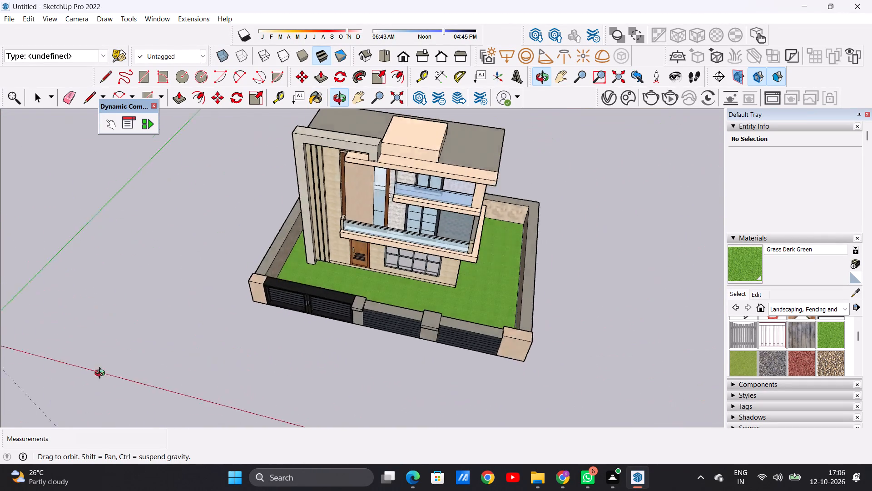
middle_drag(102, 374, 131, 394)
scroll(494, 260, up, 9)
scroll(406, 304, down, 1)
scroll(406, 304, up, 2)
middle_drag(408, 256, 412, 173)
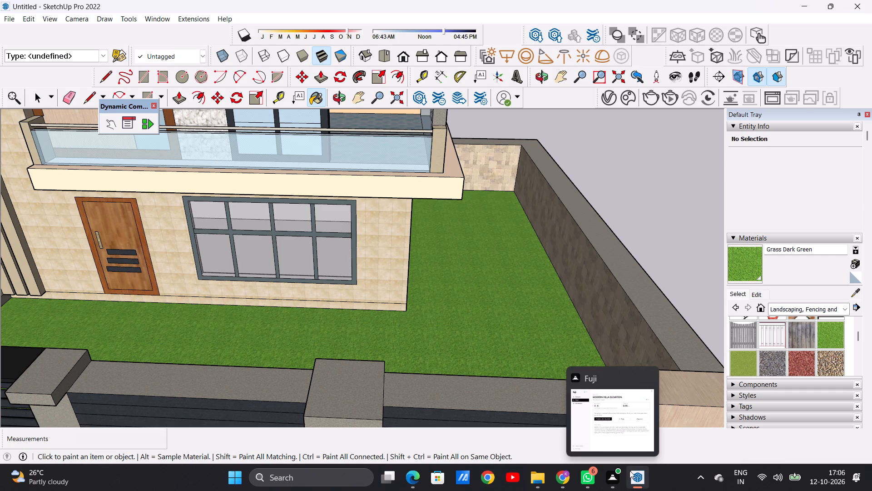
click(606, 419)
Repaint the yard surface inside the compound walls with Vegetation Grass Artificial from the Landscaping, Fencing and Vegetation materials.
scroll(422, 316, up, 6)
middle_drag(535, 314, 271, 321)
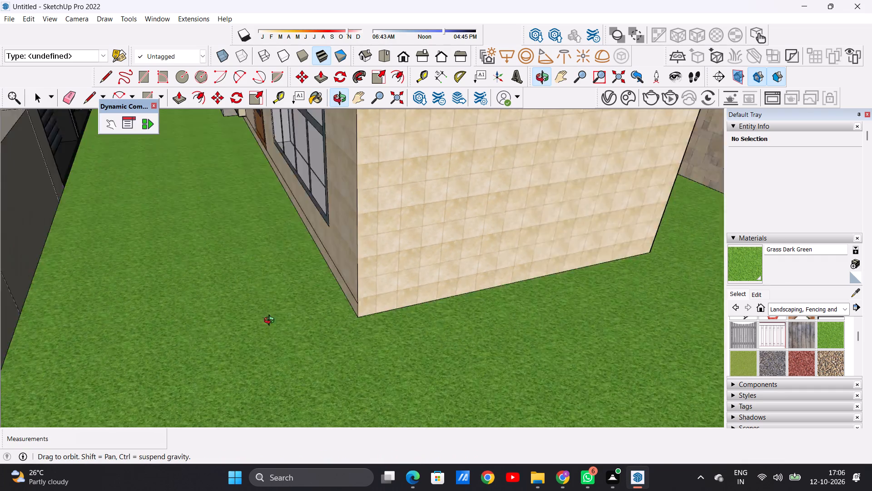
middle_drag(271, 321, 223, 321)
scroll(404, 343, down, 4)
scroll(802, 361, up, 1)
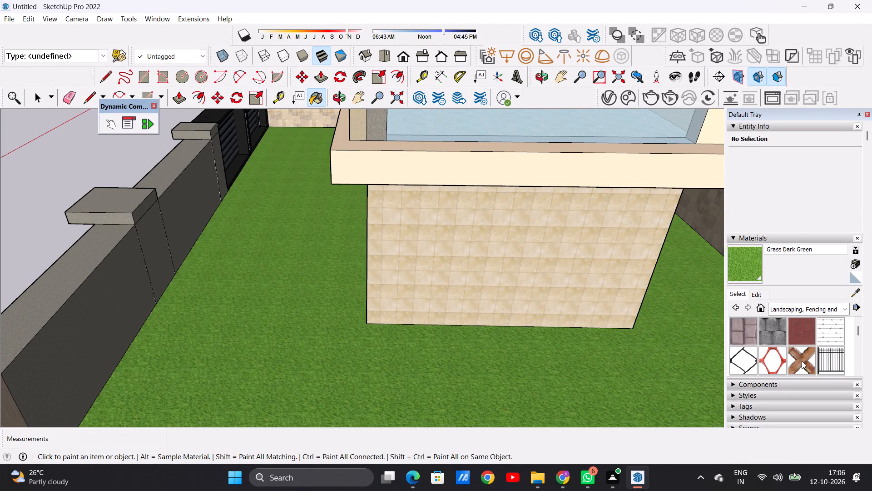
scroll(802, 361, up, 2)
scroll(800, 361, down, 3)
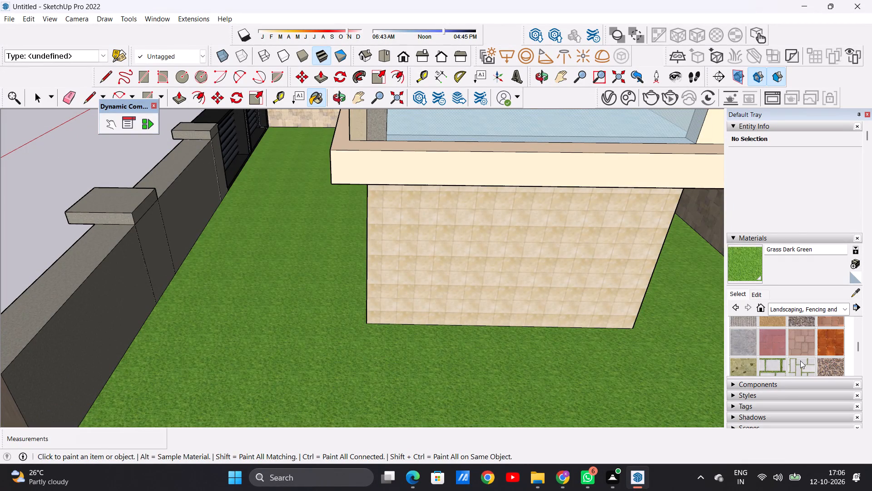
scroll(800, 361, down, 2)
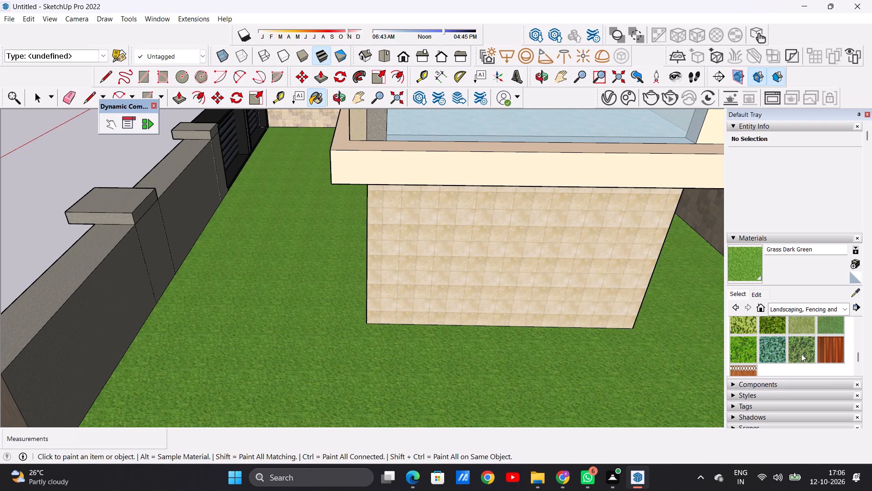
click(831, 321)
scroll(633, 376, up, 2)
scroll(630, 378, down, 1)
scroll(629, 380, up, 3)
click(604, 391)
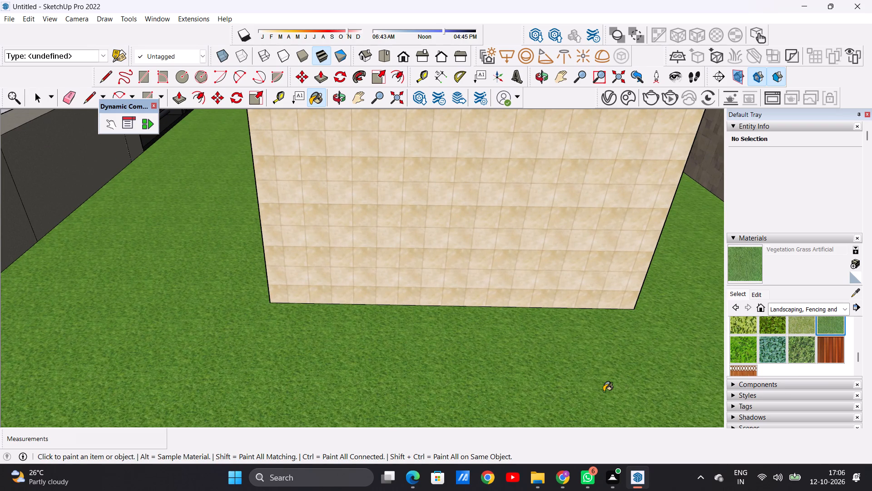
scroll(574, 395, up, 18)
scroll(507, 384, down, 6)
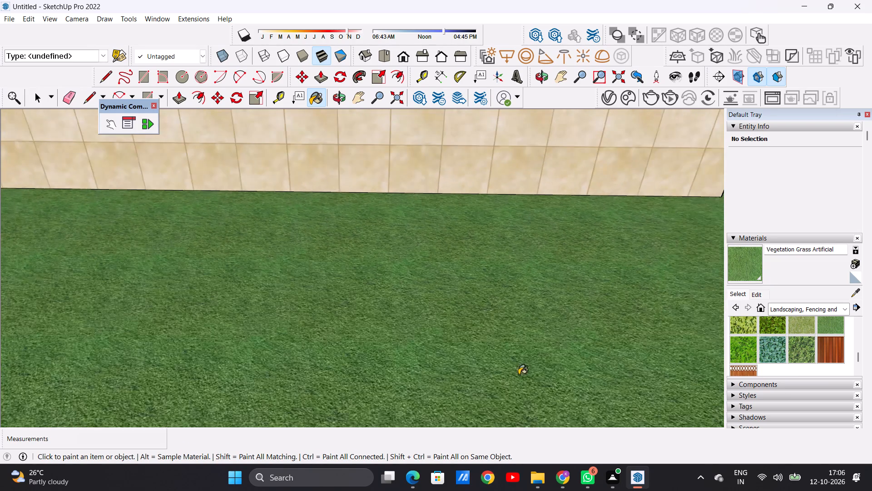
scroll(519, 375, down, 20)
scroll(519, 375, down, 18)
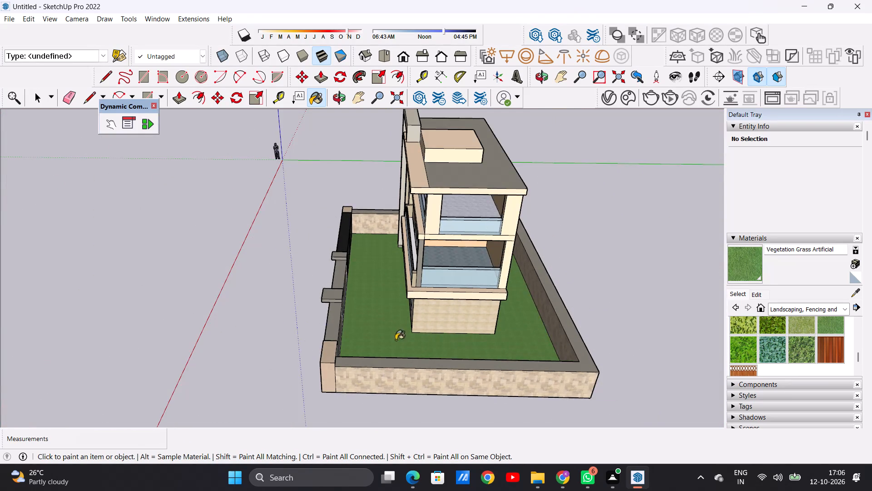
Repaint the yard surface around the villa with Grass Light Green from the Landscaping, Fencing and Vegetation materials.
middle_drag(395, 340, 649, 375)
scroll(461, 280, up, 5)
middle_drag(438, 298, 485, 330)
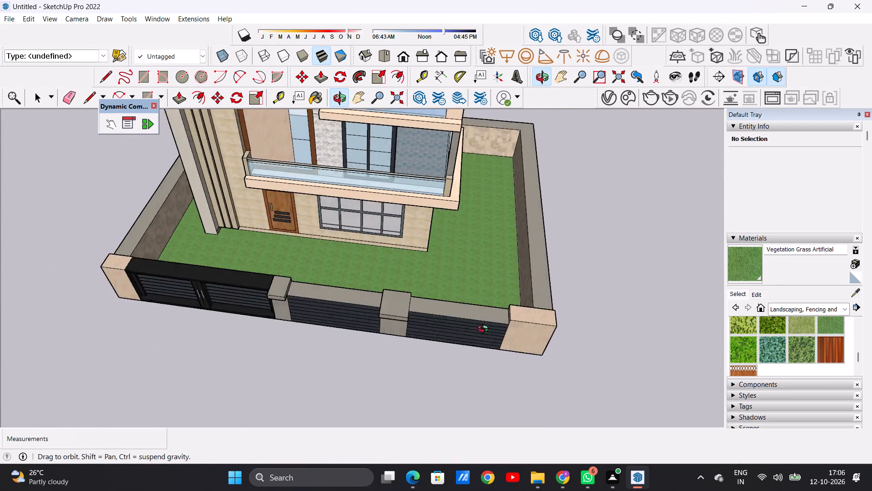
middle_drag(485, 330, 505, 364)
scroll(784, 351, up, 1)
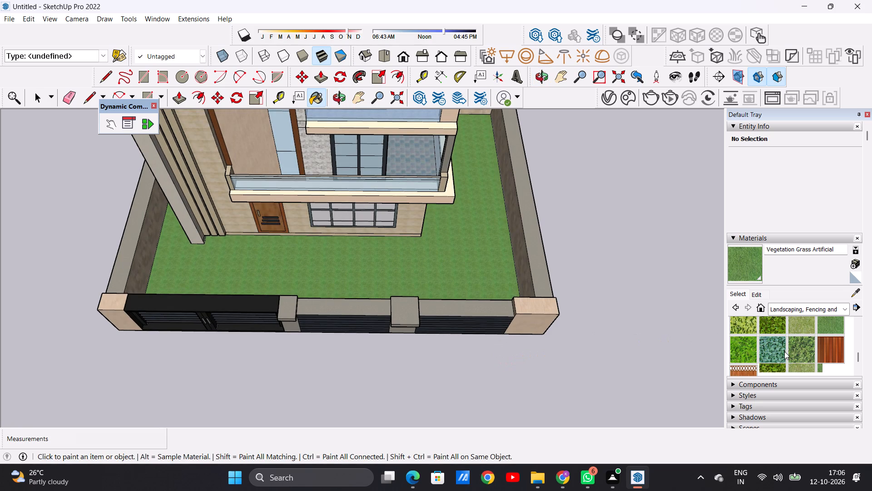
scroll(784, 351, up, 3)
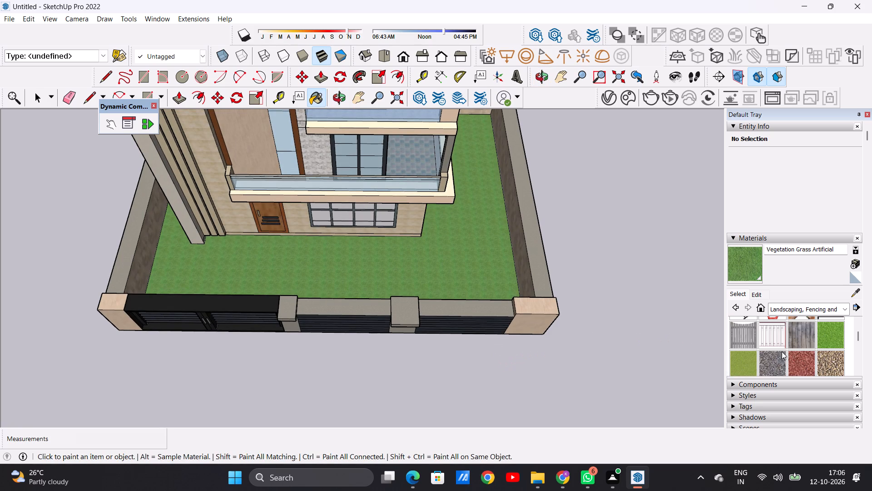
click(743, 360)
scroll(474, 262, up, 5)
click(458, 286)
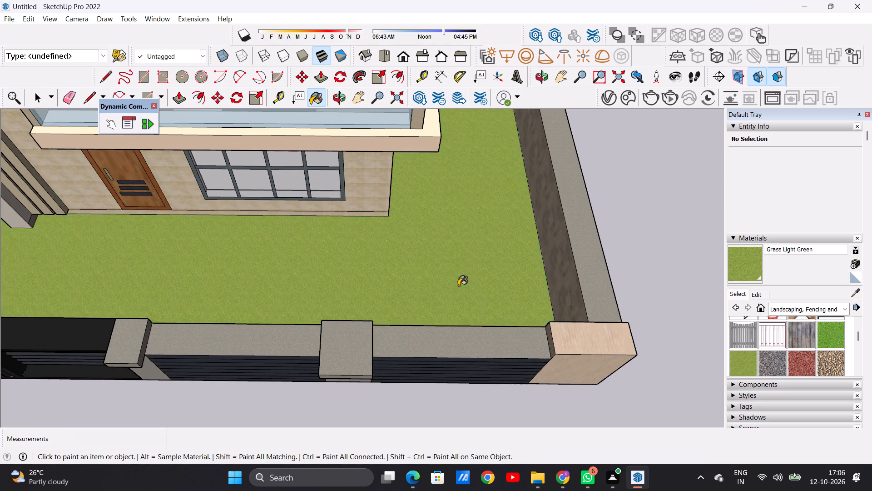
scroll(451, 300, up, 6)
Paint the yard surface inside the compound walls with Grass Dark Green.
click(829, 330)
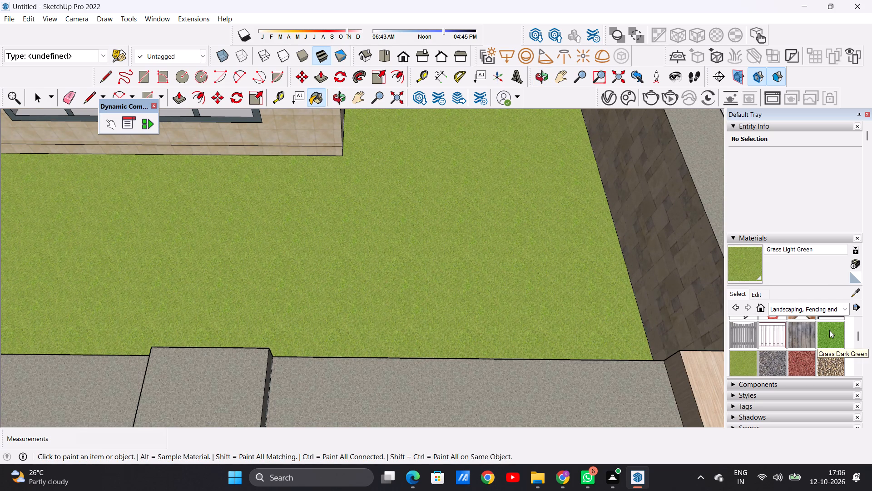
click(523, 307)
Examine the finished villa, yard, balconies, gate and compound walls from above, the side and the front, ending on a front perspective.
scroll(460, 311, up, 12)
scroll(455, 327, down, 8)
scroll(457, 324, up, 1)
scroll(457, 324, down, 20)
scroll(457, 324, down, 4)
scroll(446, 261, up, 1)
scroll(446, 261, down, 3)
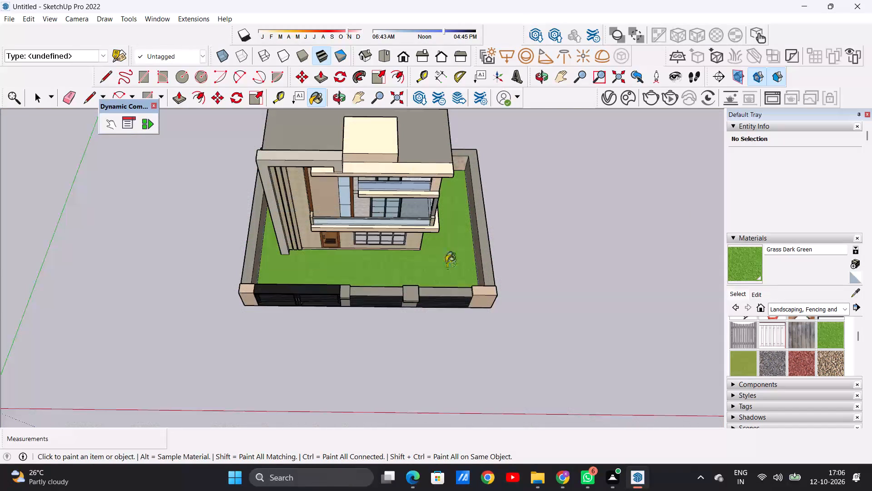
scroll(449, 238, down, 3)
middle_drag(430, 258, 410, 166)
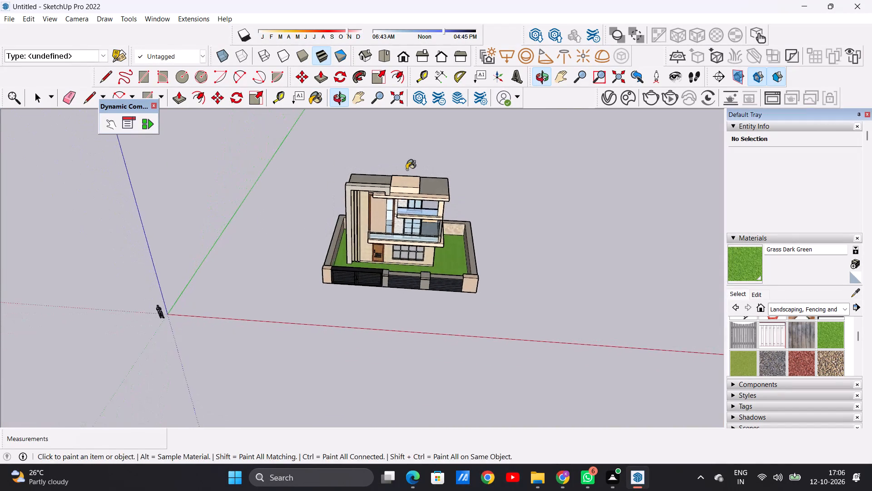
scroll(388, 257, up, 6)
middle_drag(521, 244, 197, 190)
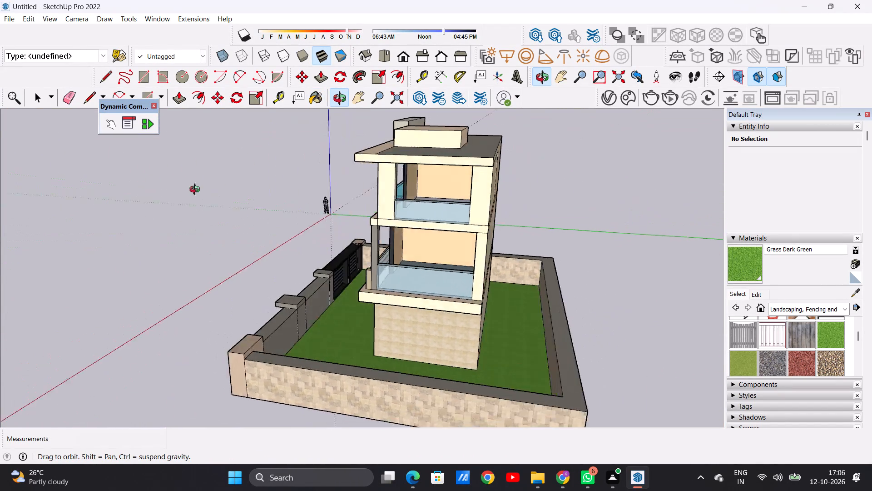
middle_drag(197, 190, 482, 178)
middle_drag(293, 214, 273, 217)
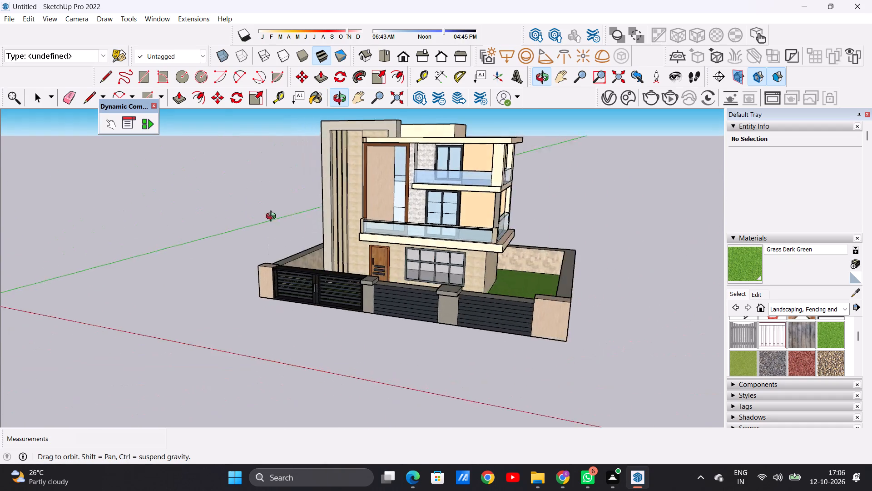
middle_drag(273, 217, 368, 210)
scroll(278, 261, down, 4)
scroll(451, 263, up, 7)
middle_drag(414, 326, 410, 271)
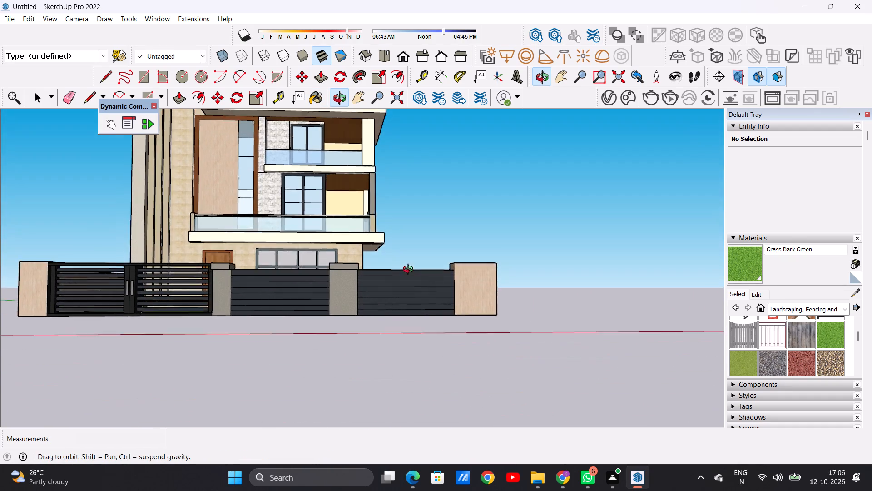
middle_drag(410, 271, 398, 346)
scroll(398, 358, down, 7)
scroll(383, 245, up, 7)
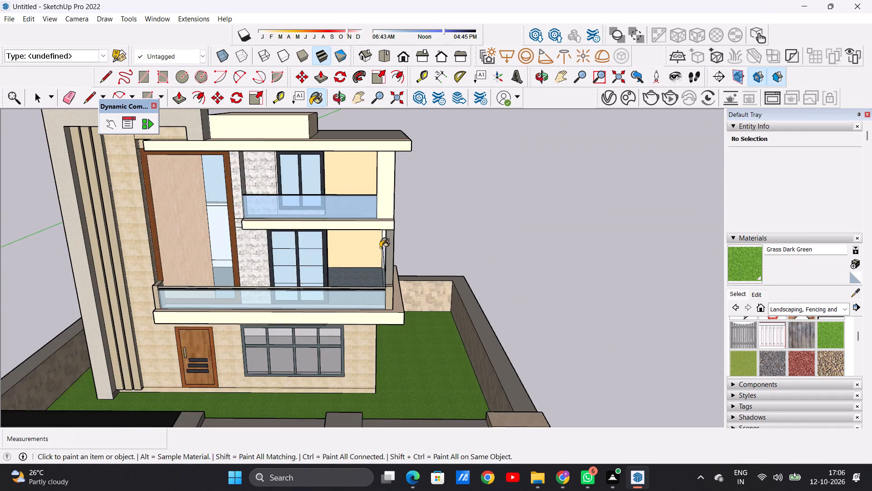
scroll(366, 249, down, 6)
middle_drag(378, 305, 345, 258)
scroll(362, 215, up, 1)
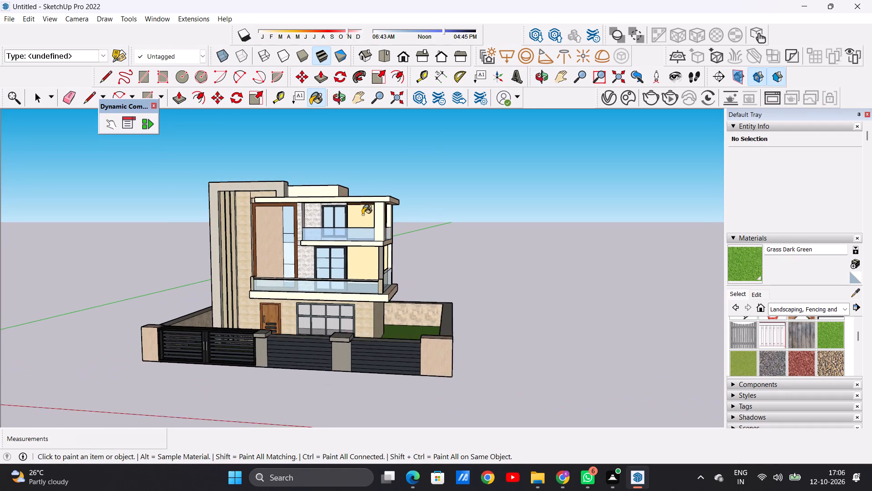
scroll(362, 215, up, 1)
key(space)
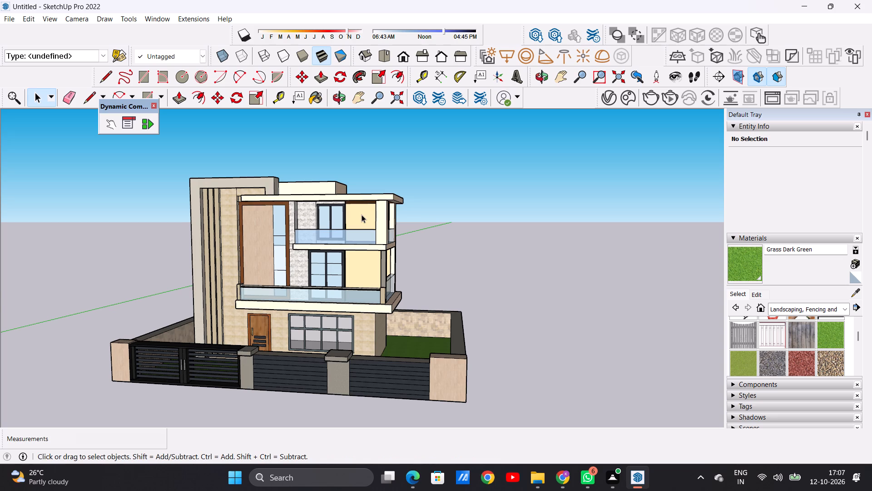
Save the villa model in the Documents folder as a SketchUp model named SIRI.
key(ctrl+s)
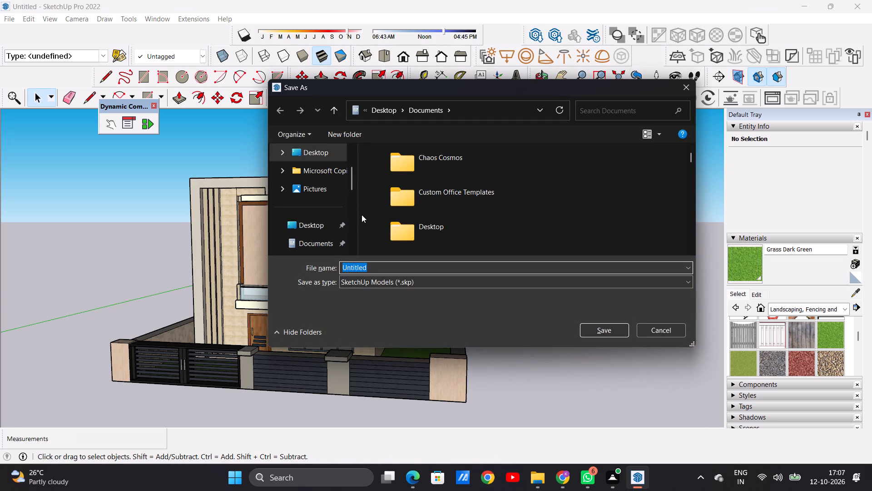
key(BackSpace)
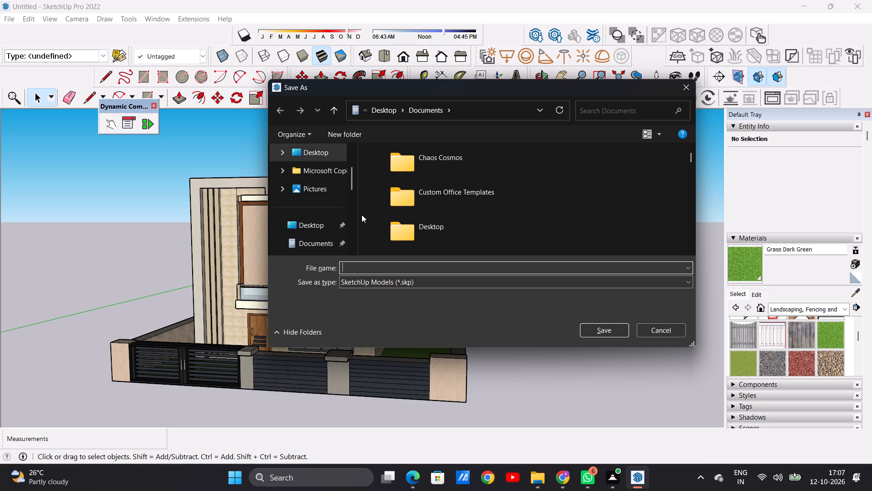
text(SIRI)
key(space)
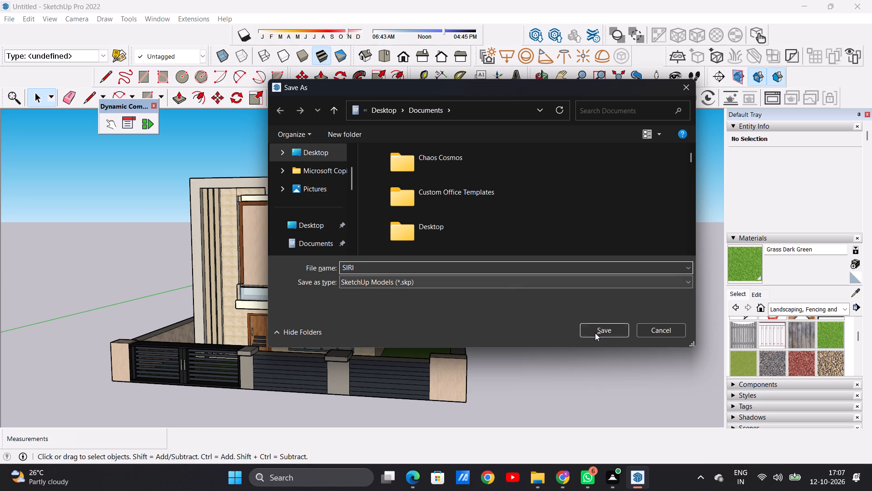
click(599, 333)
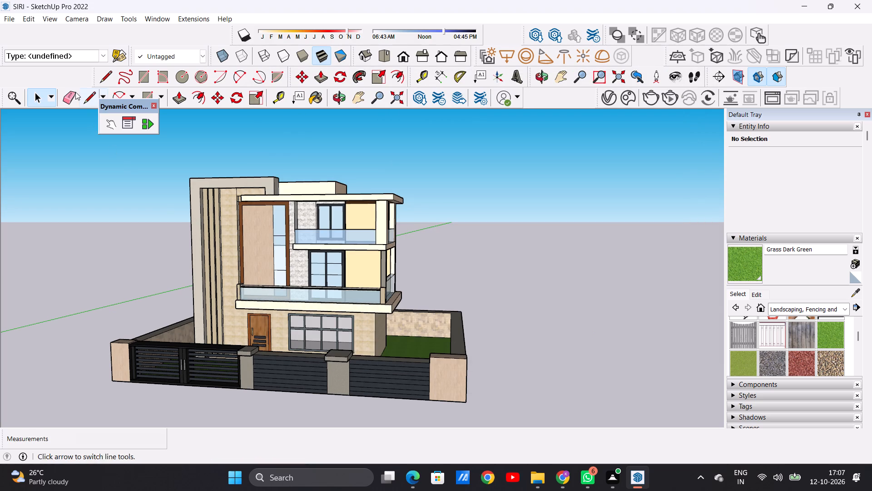
Export the current front perspective as a 2D JPEG image named SIRI PDF in the Documents folder.
click(12, 21)
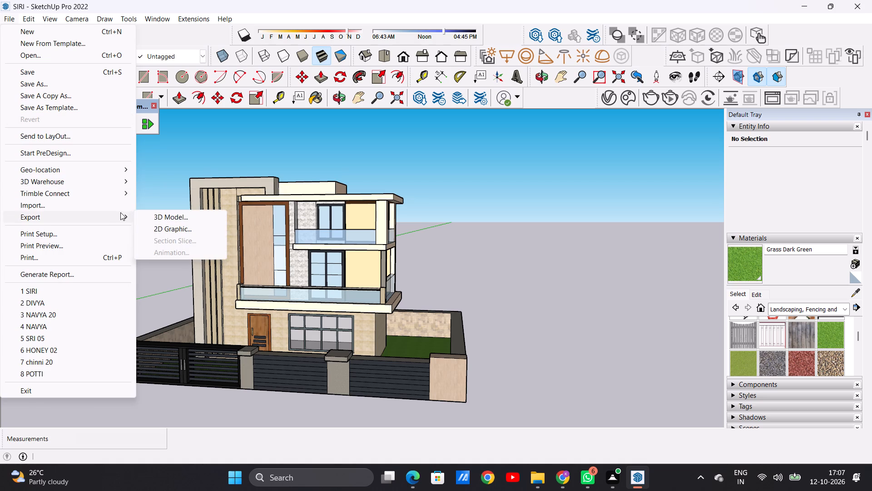
click(162, 226)
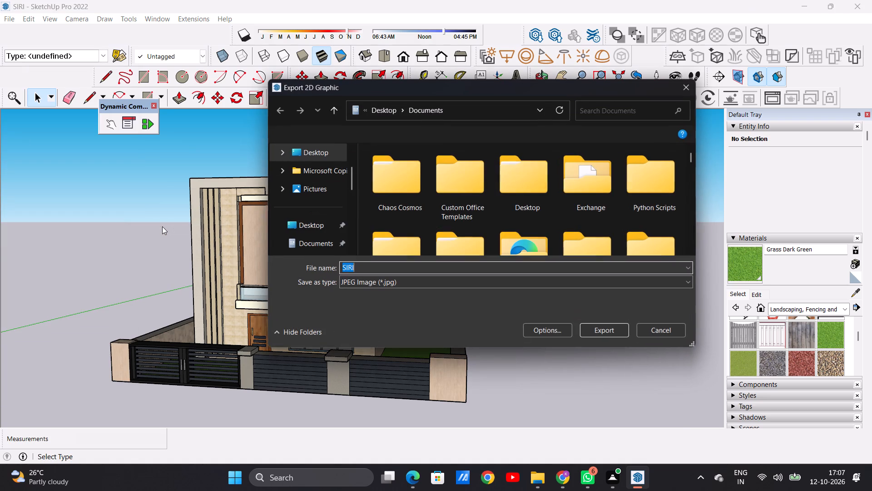
click(361, 267)
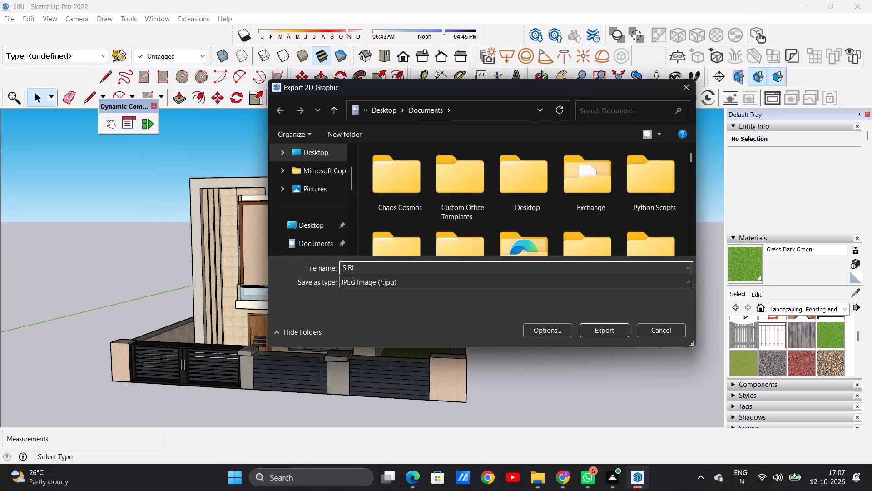
key(space)
text(PDF)
click(597, 328)
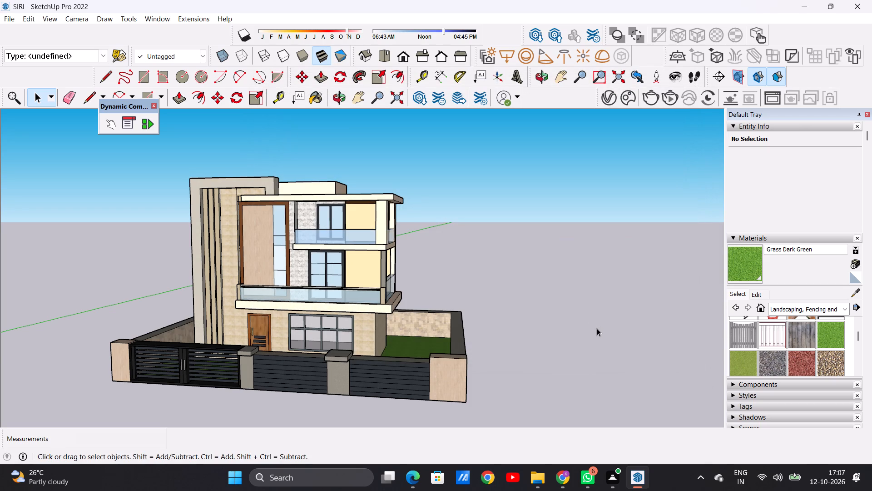